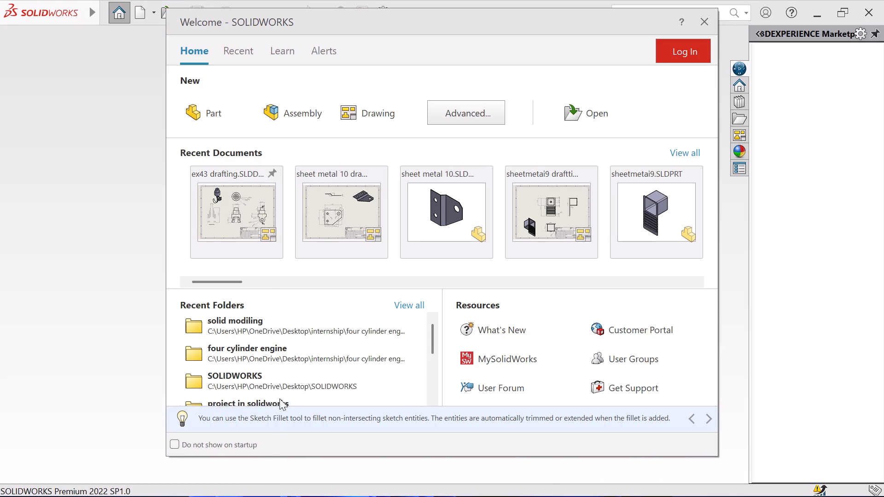
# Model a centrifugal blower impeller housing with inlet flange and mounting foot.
# Create a new part and start a sketch on the Front Plane.
pyautogui.click(206, 117)
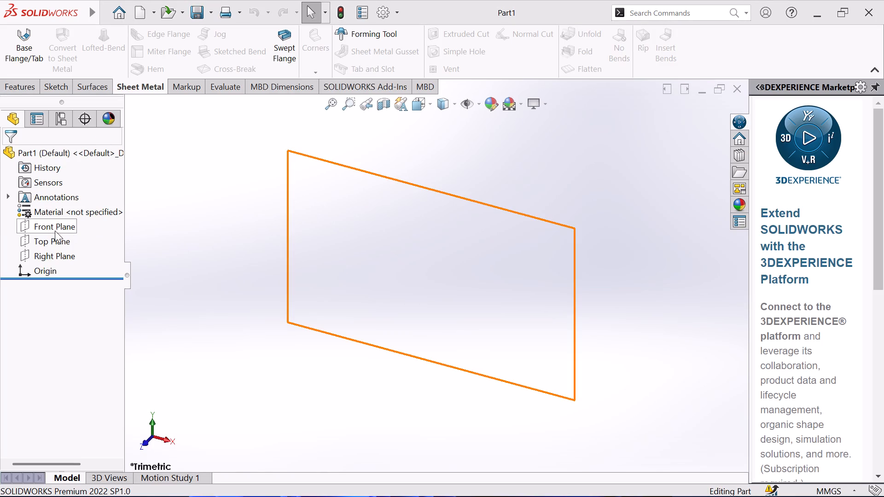
pyautogui.click(55, 231)
pyautogui.click(54, 89)
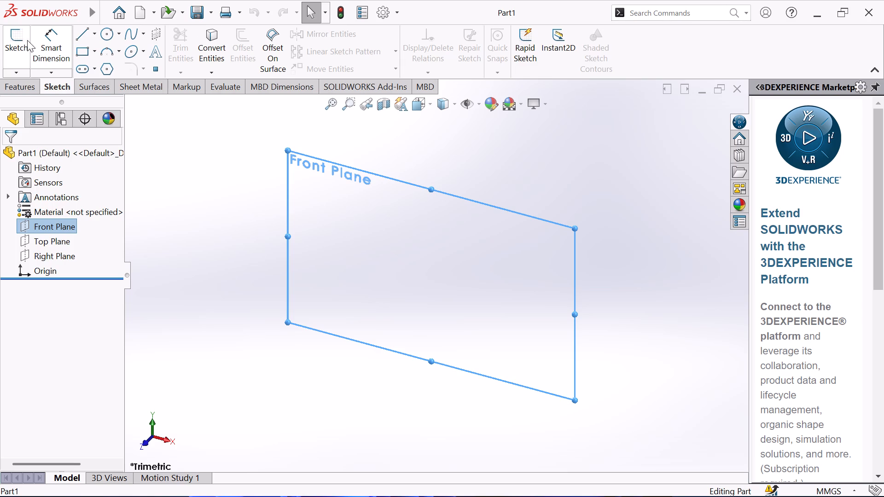
pyautogui.click(19, 37)
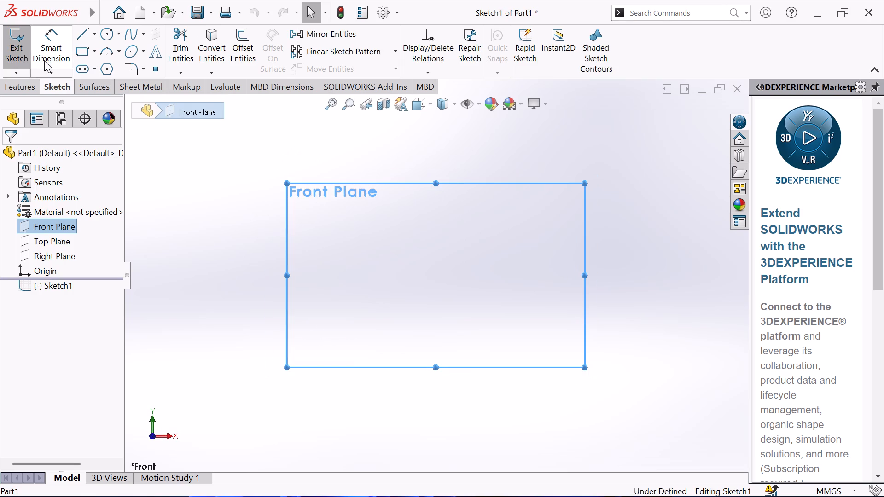
# Sketch a long horizontal centerline passing through the origin, extending to both sides of it.
pyautogui.click(95, 35)
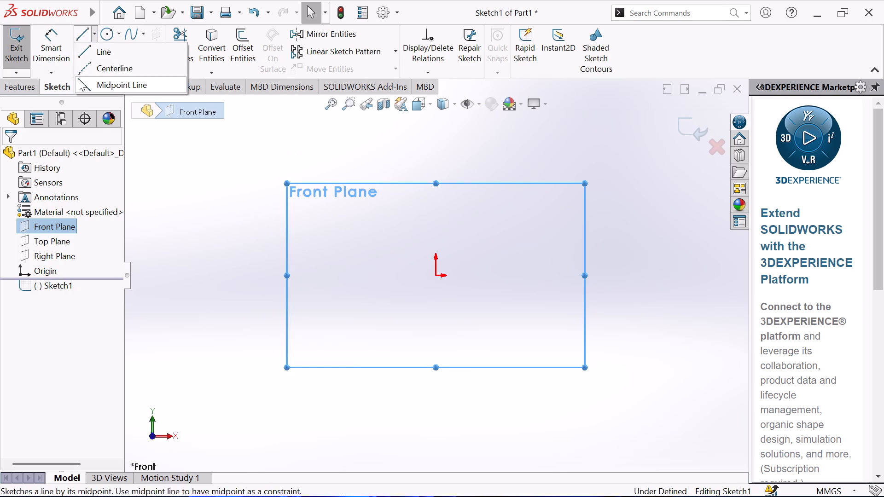
pyautogui.click(79, 69)
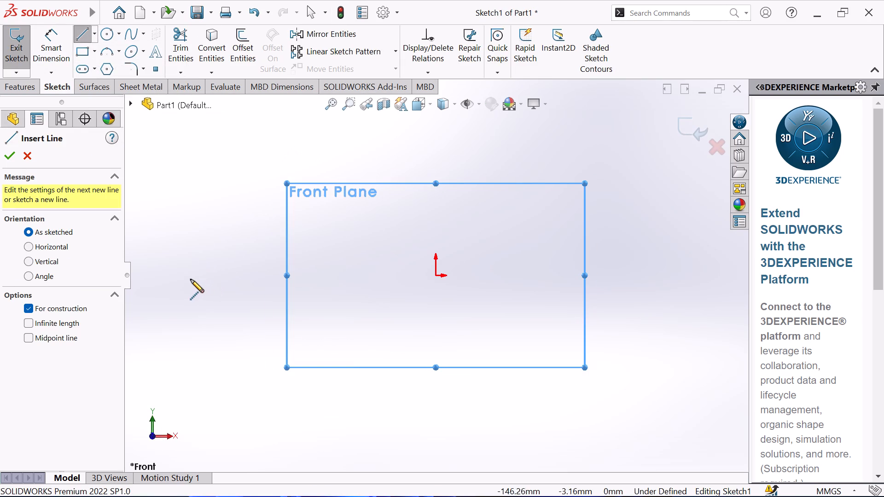
pyautogui.click(190, 275)
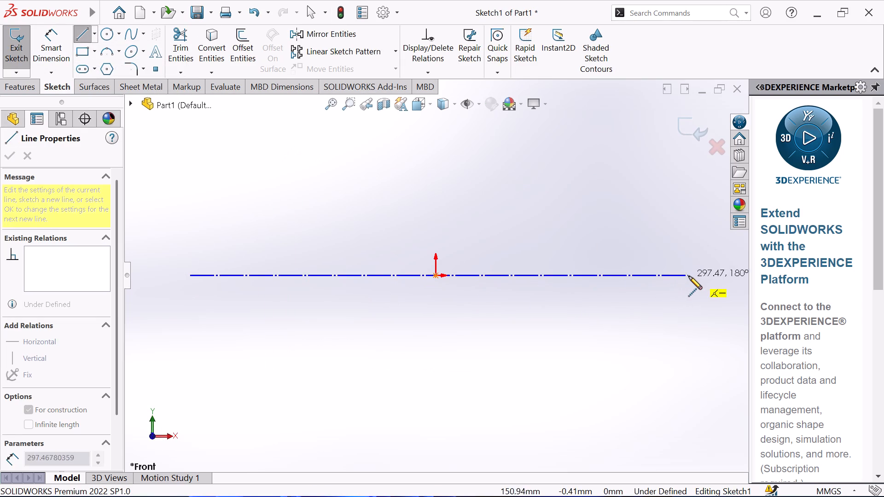
pyautogui.click(710, 277)
pyautogui.rightClick(619, 383)
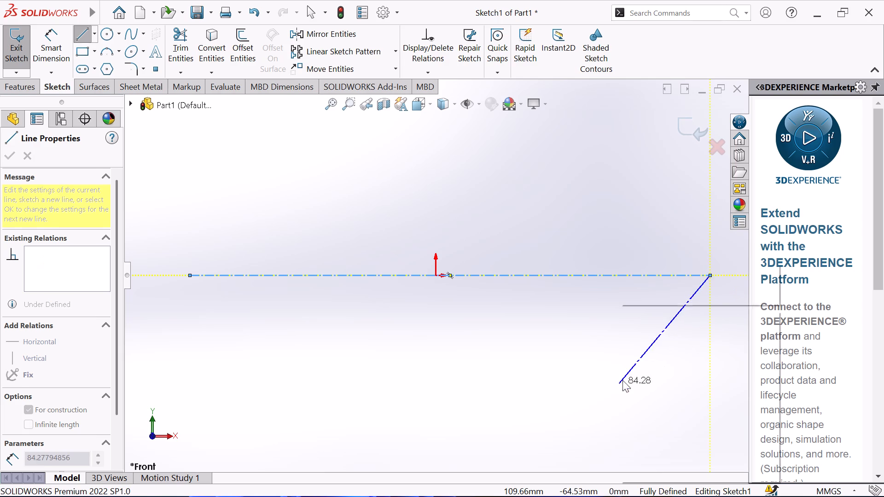
pyautogui.click(659, 324)
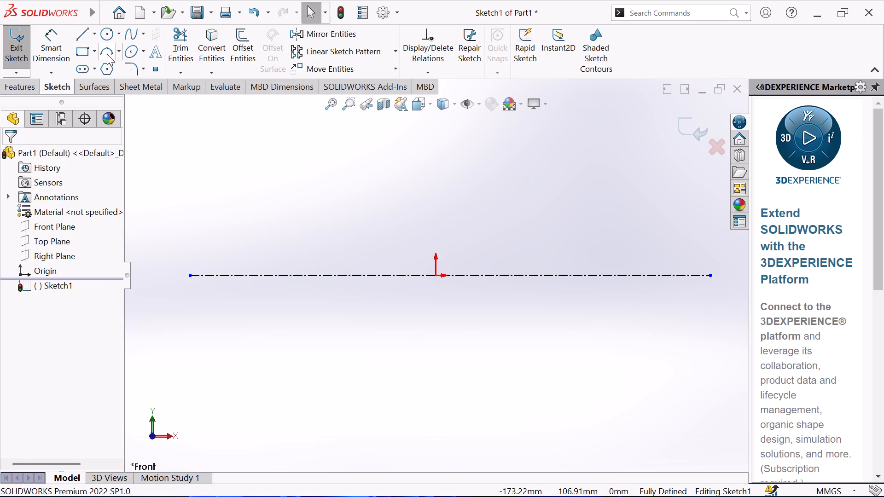
# Sketch a vertical centerline about 195 mm long through the origin, crossing the horizontal centerline.
pyautogui.click(97, 36)
pyautogui.click(88, 67)
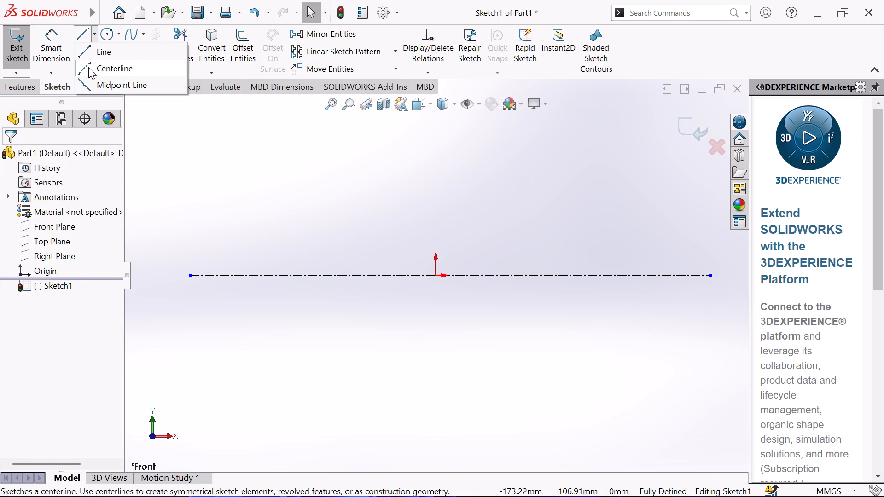
pyautogui.click(435, 116)
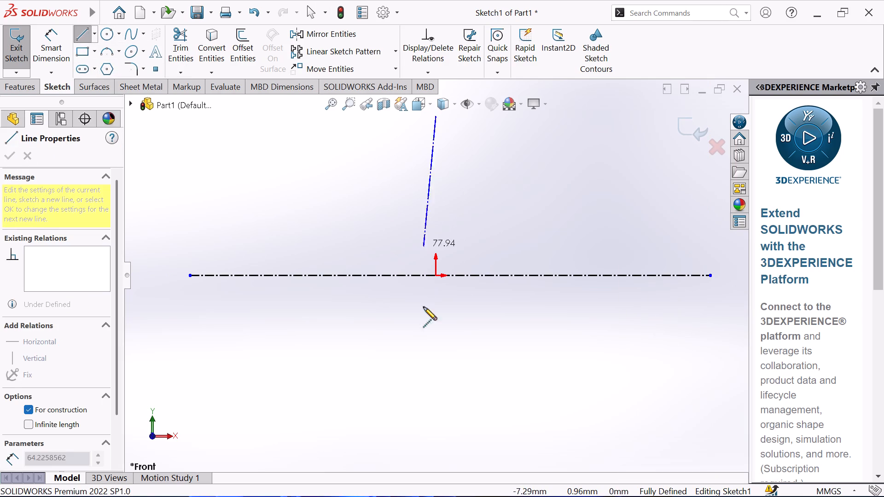
pyautogui.click(437, 445)
pyautogui.rightClick(530, 326)
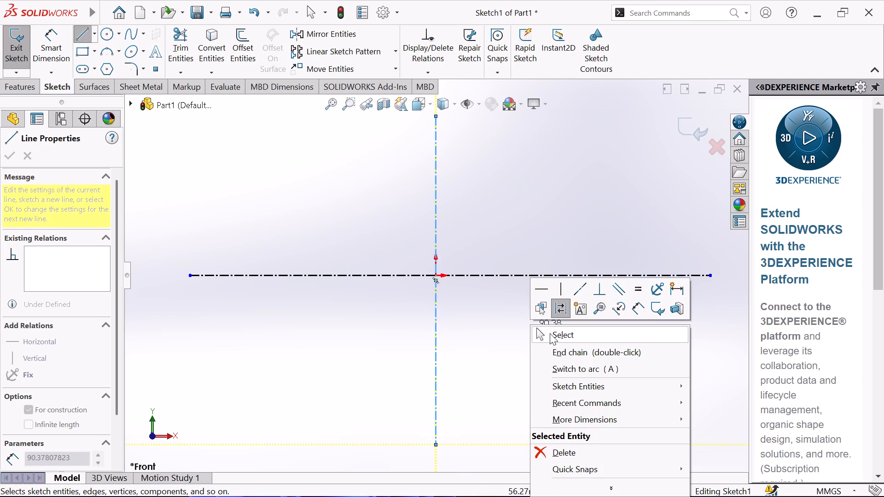
pyautogui.click(550, 333)
# Sketch a circle centred on the origin with a radius of about 41 mm.
pyautogui.scroll(1, 348, 270)
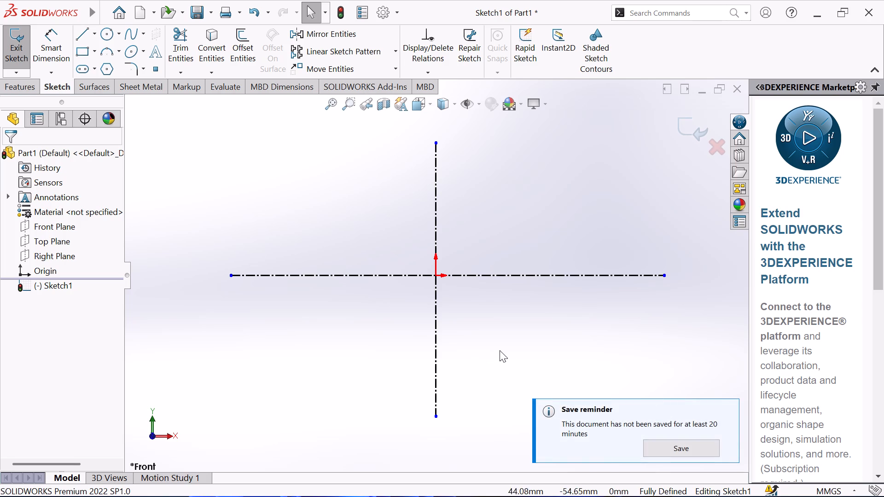
pyautogui.scroll(1, 516, 247)
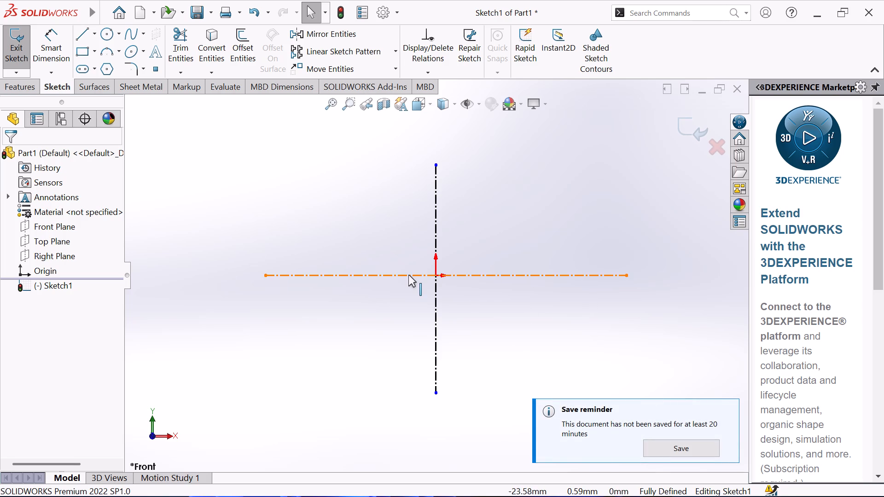
pyautogui.scroll(-1, 408, 275)
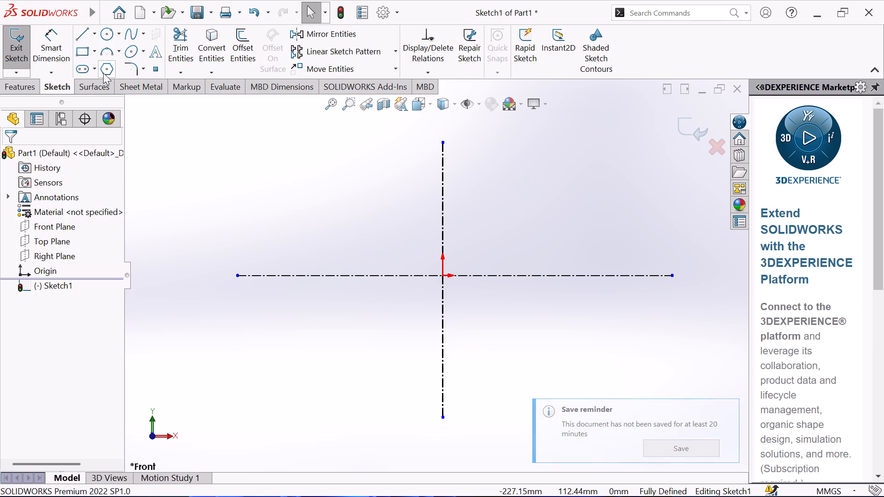
pyautogui.click(110, 35)
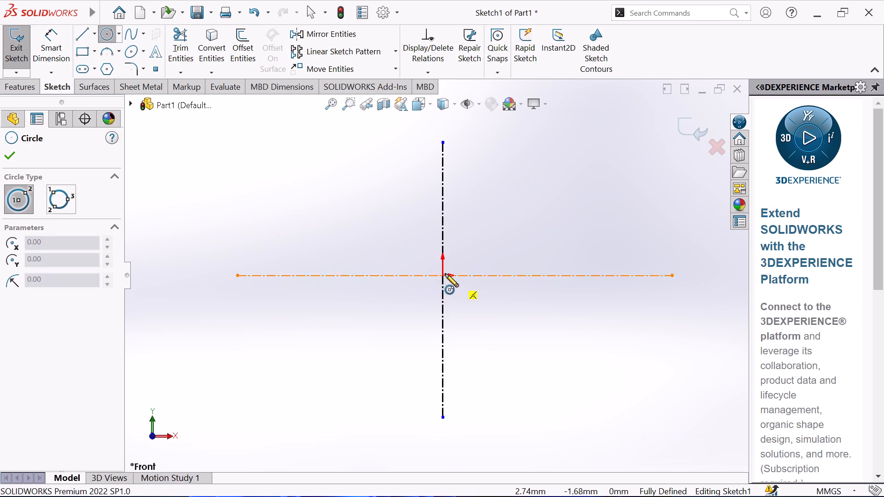
pyautogui.click(443, 276)
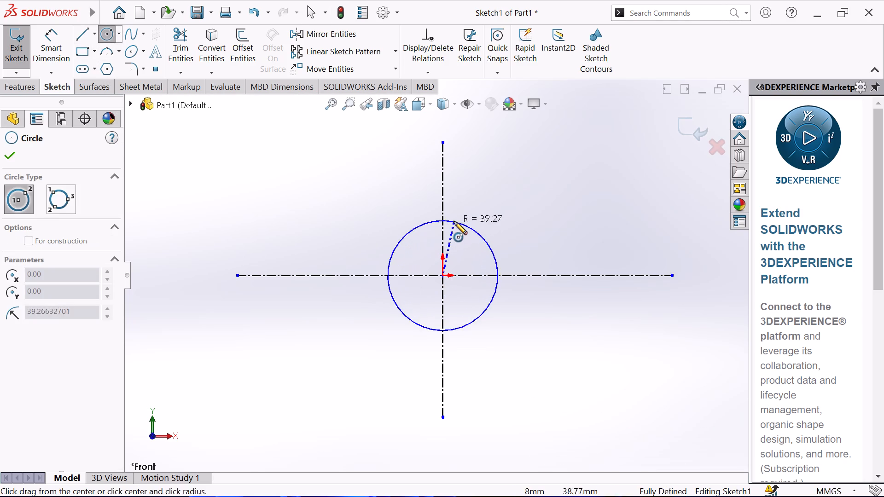
pyautogui.click(455, 220)
pyautogui.rightClick(515, 231)
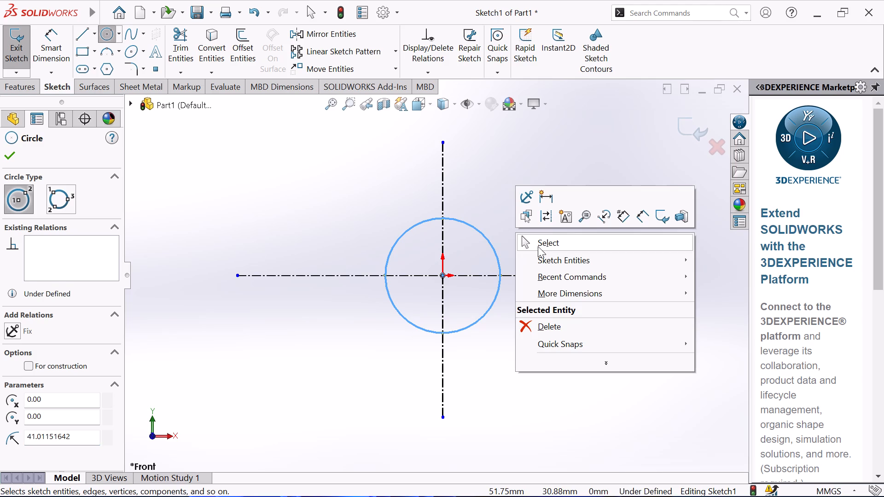
pyautogui.click(538, 243)
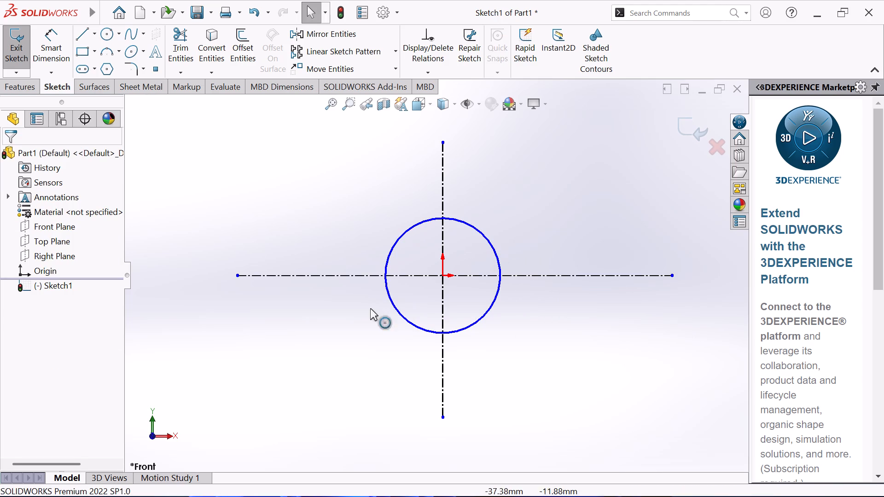
# Dimension the circle's diameter and set it to 64 mm.
pyautogui.click(54, 45)
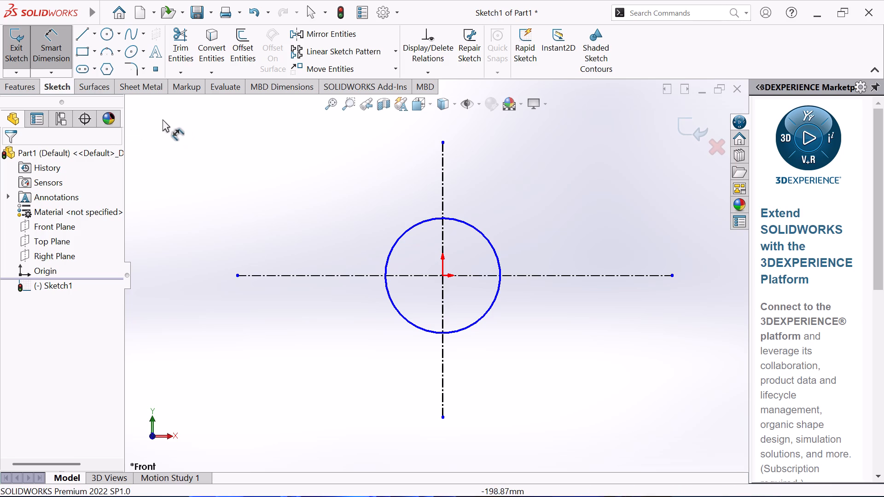
pyautogui.click(396, 238)
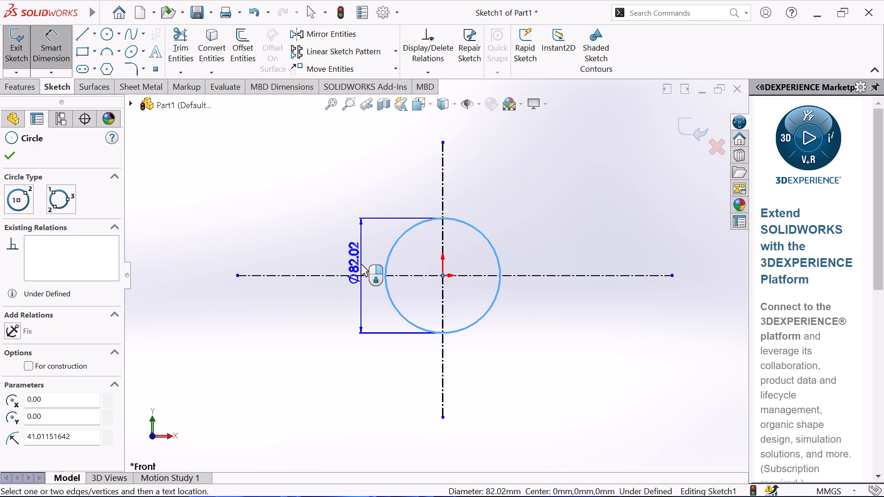
pyautogui.click(361, 264)
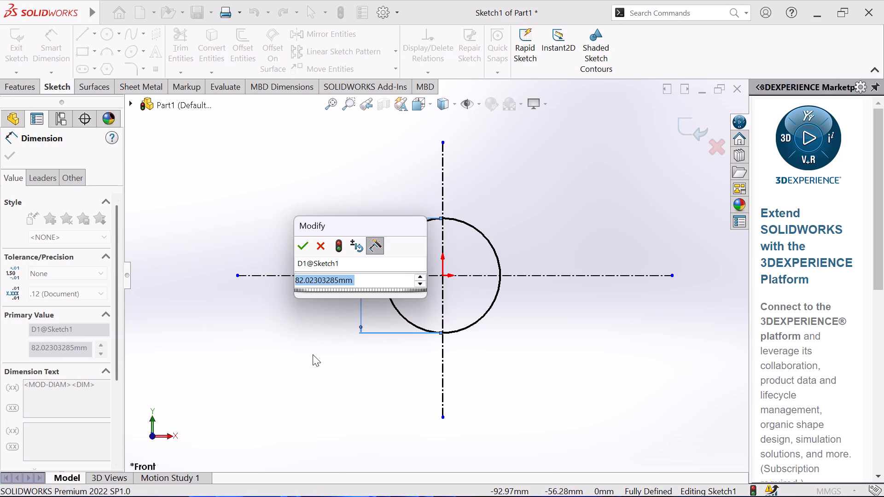
pyautogui.press('6')
pyautogui.press('4')
pyautogui.press('Return')
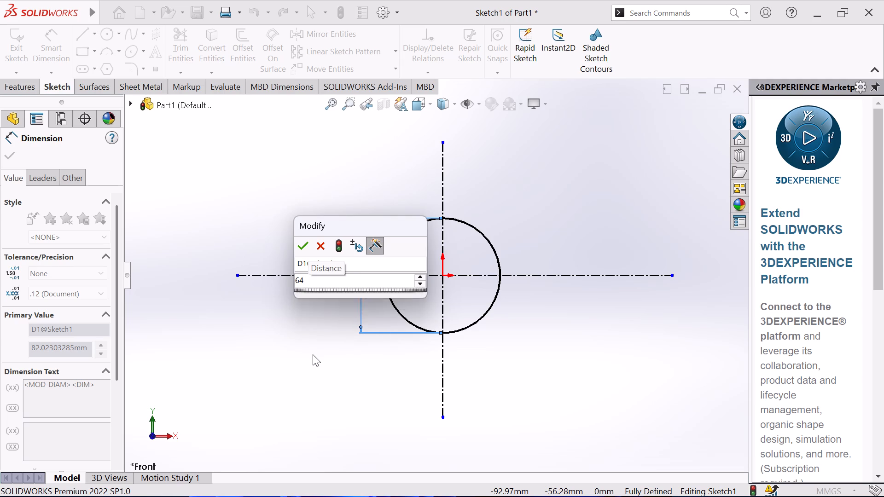
pyautogui.rightClick(316, 326)
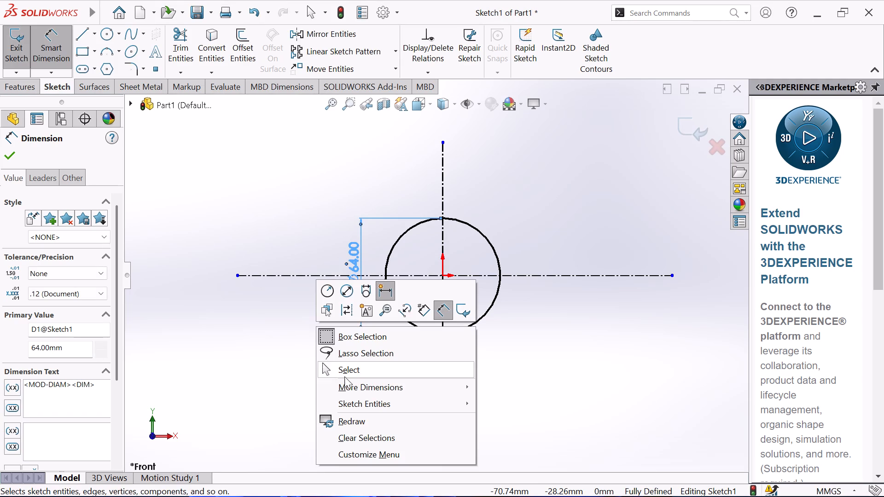
pyautogui.click(347, 371)
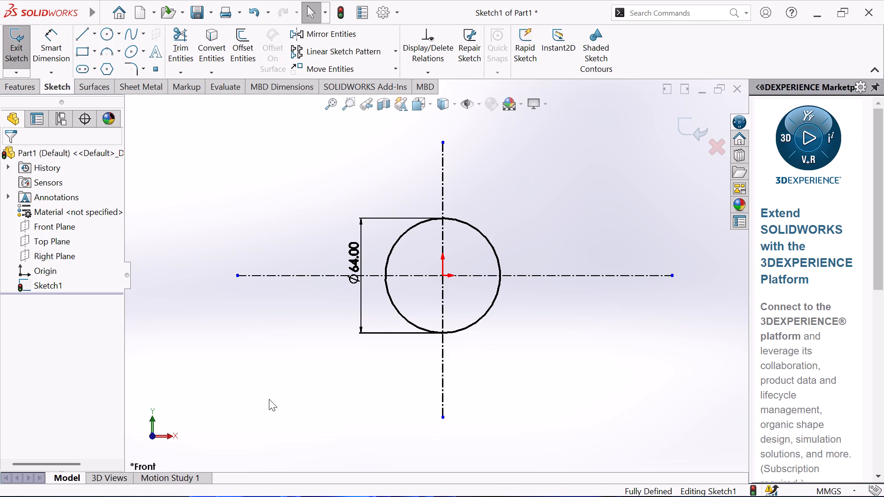
# Extrude the circle sketch as a boss with a Mid Plane end condition and a depth of 42 mm.
pyautogui.scroll(1, 297, 385)
pyautogui.scroll(2, 309, 350)
pyautogui.scroll(-2, 439, 252)
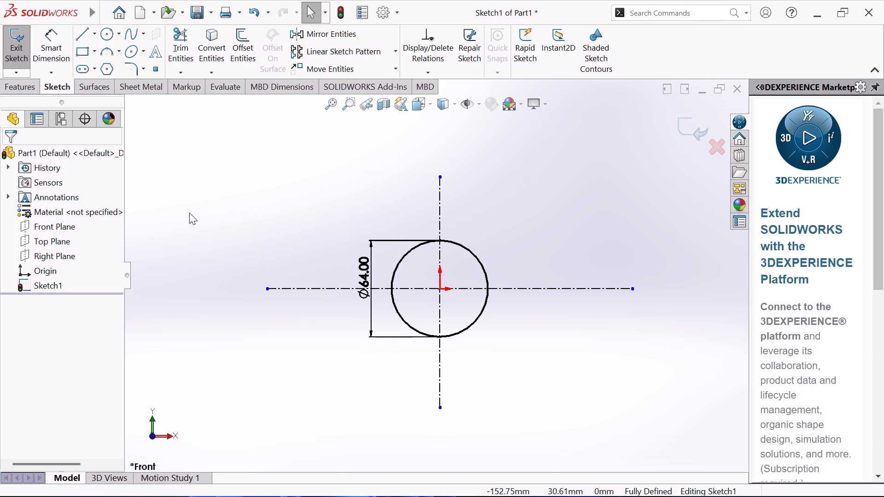
pyautogui.click(18, 87)
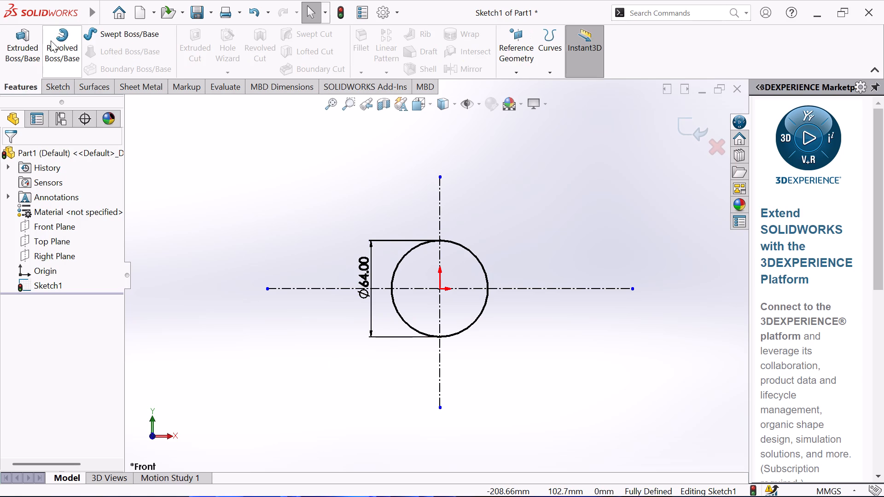
pyautogui.click(16, 37)
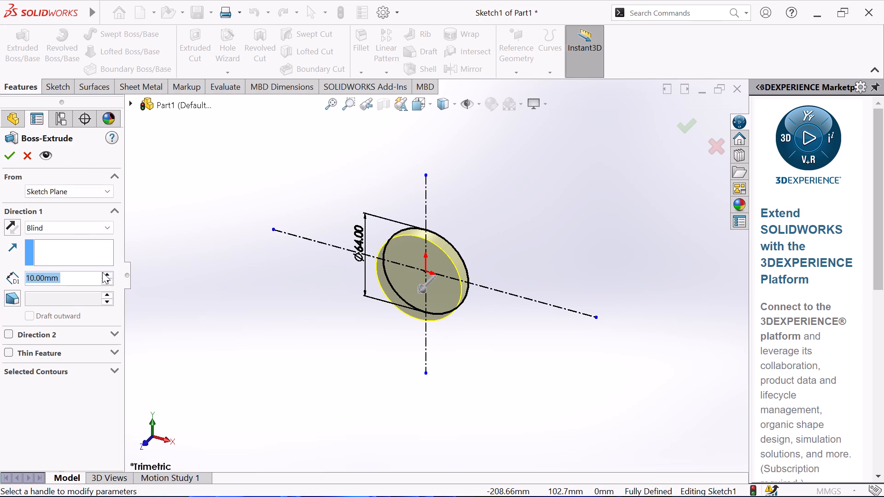
pyautogui.write('42')
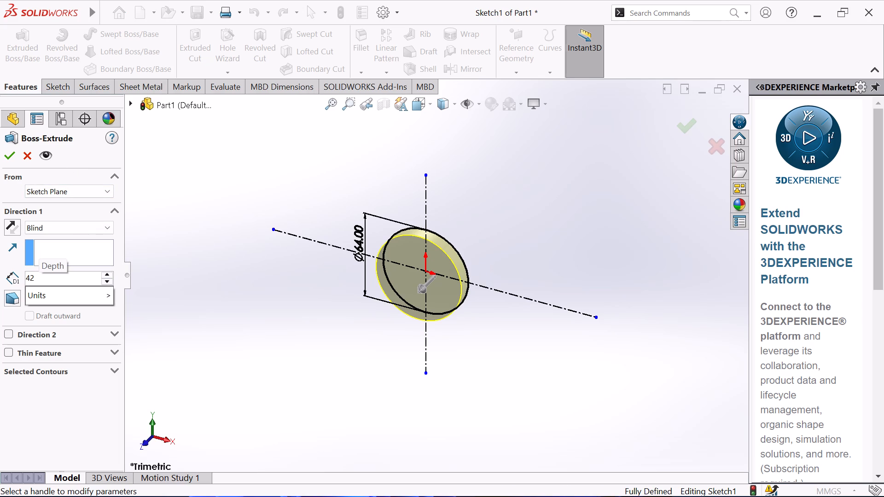
pyautogui.click(94, 227)
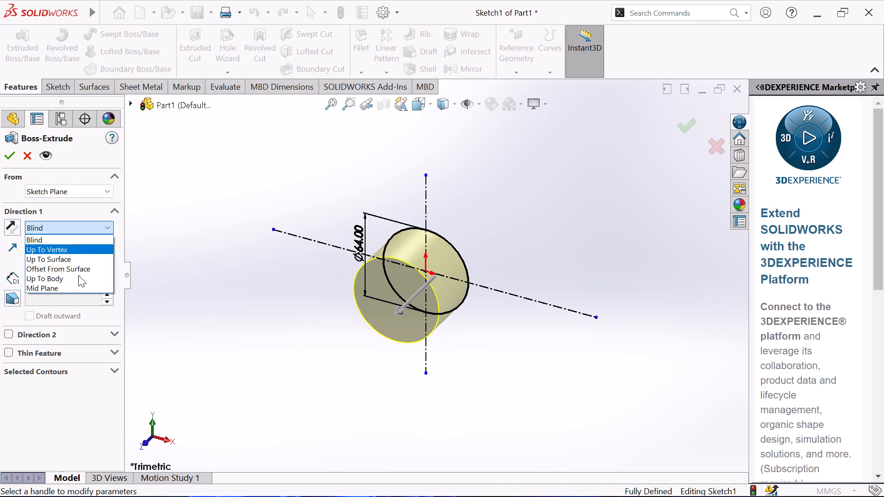
pyautogui.click(78, 288)
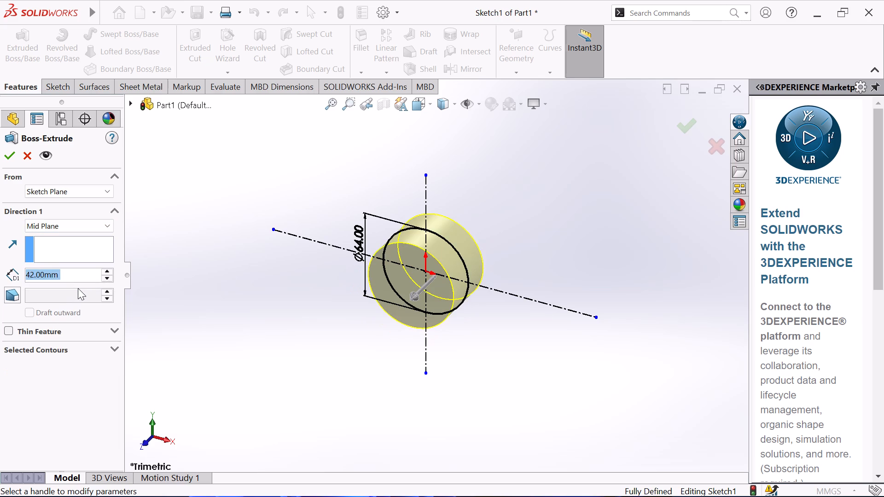
pyautogui.click(12, 157)
pyautogui.click(244, 221)
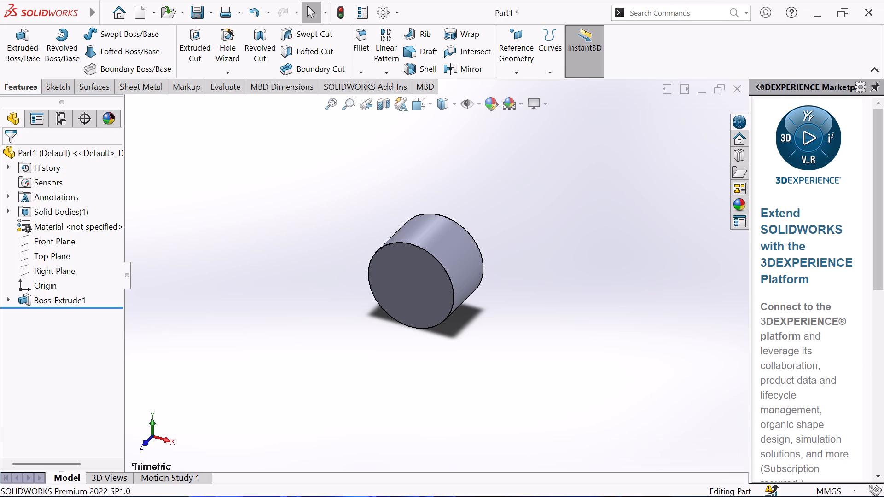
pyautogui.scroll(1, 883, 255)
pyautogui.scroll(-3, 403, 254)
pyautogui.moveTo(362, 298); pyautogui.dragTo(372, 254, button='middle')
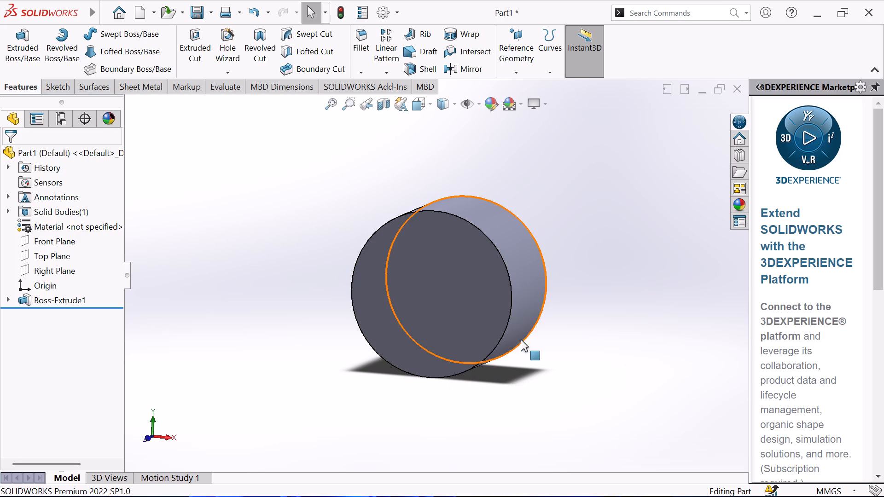
# Shell the cylinder to a wall thickness of 1 mm, removing its front circular face.
pyautogui.scroll(1, 495, 292)
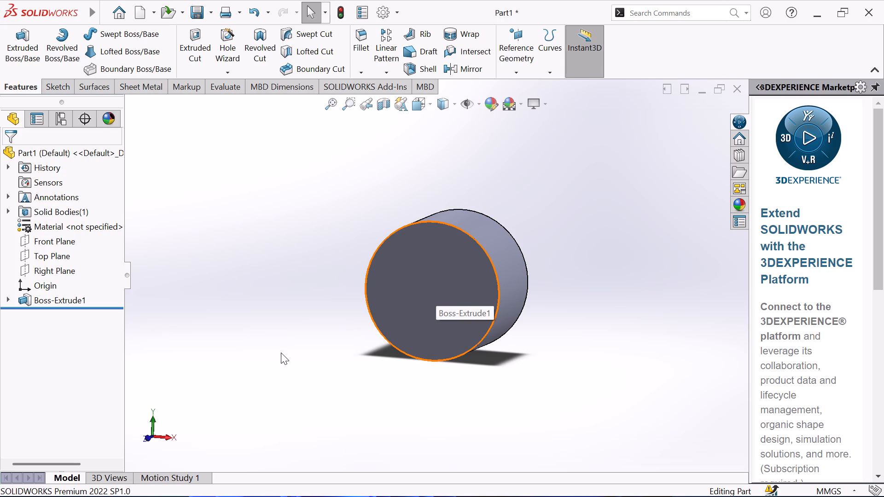
pyautogui.click(413, 292)
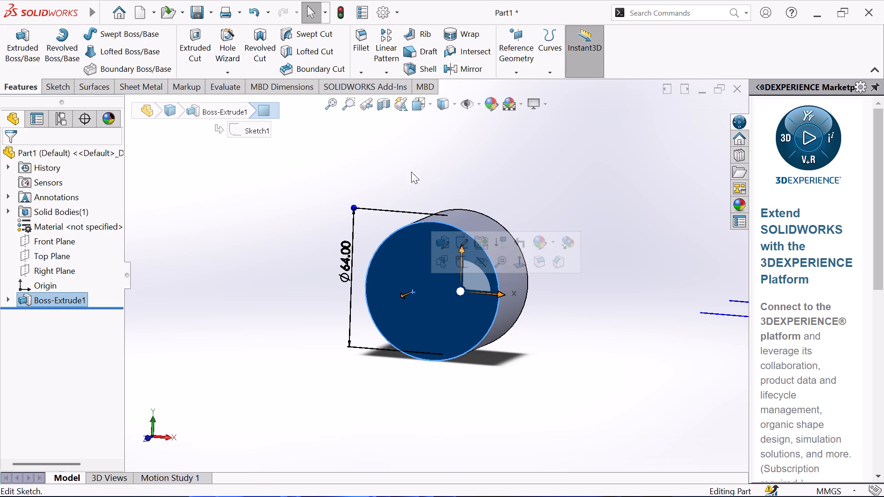
pyautogui.click(417, 71)
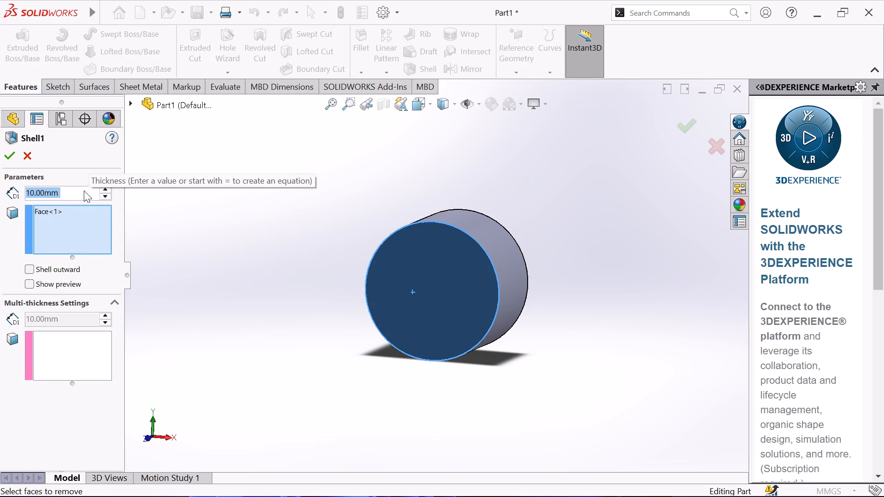
pyautogui.press('1')
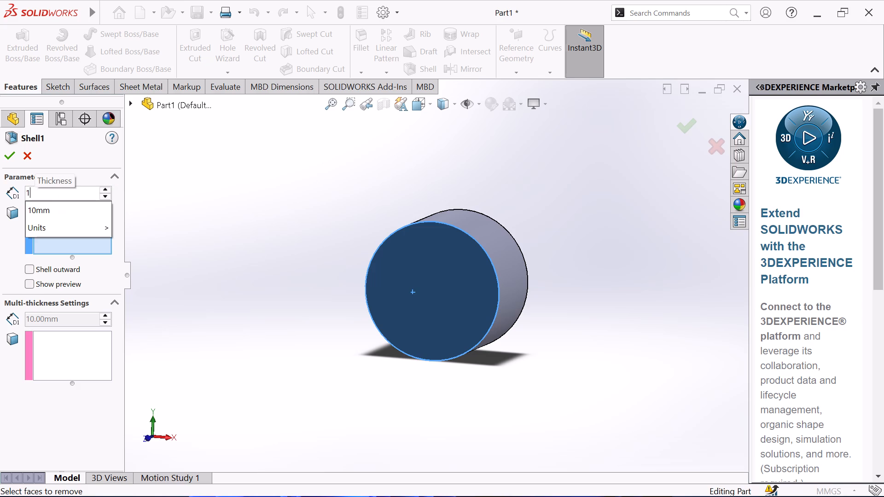
pyautogui.click(188, 198)
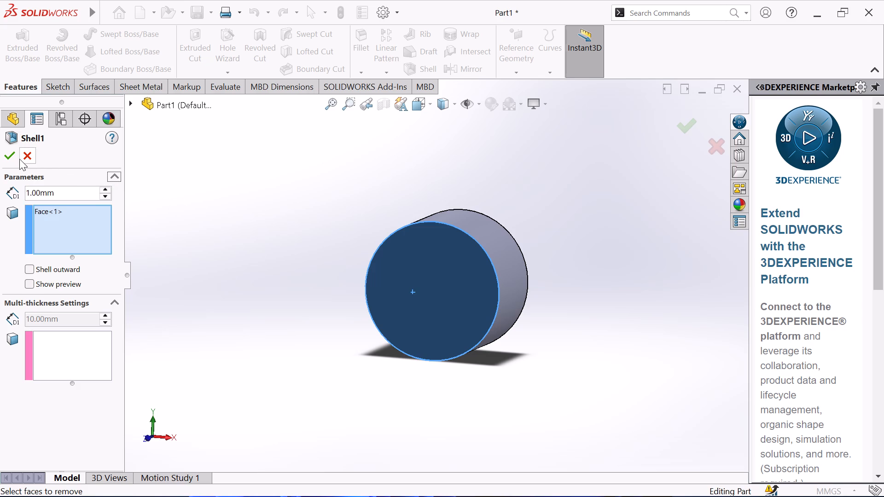
pyautogui.click(12, 158)
pyautogui.click(176, 220)
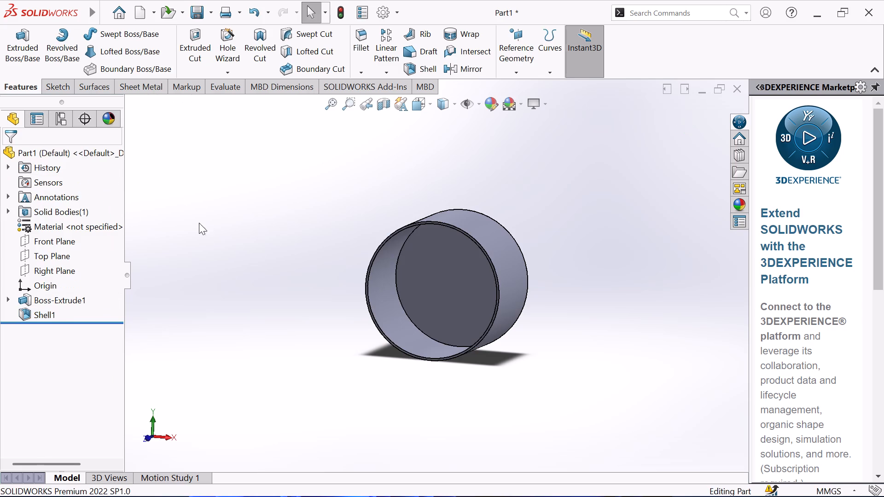
# Open a new sketch on the Front Plane and convert the shelled cylinder's outer circular edge into a sketch circle.
pyautogui.moveTo(202, 220); pyautogui.dragTo(271, 250, button='middle')
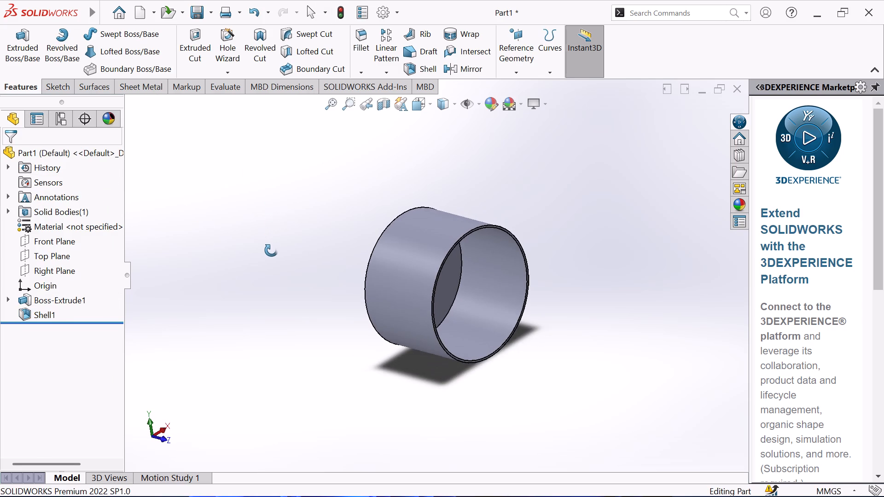
pyautogui.moveTo(271, 250); pyautogui.dragTo(270, 251, button='middle')
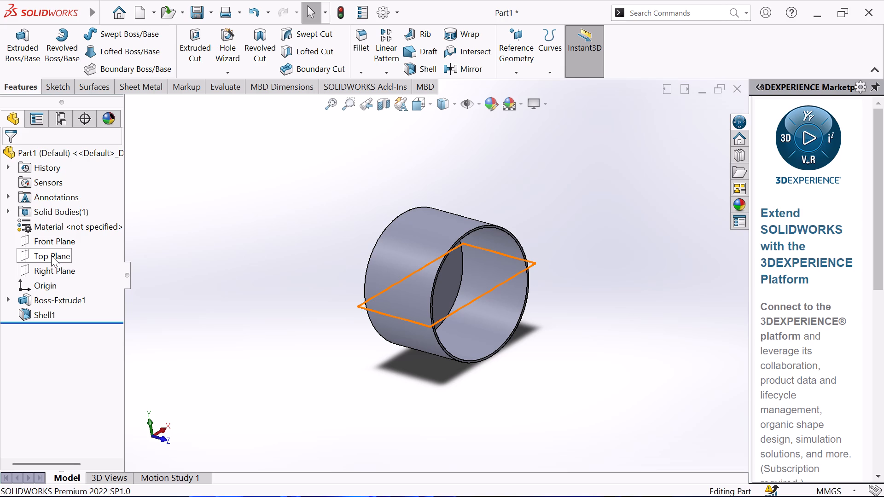
pyautogui.click(53, 240)
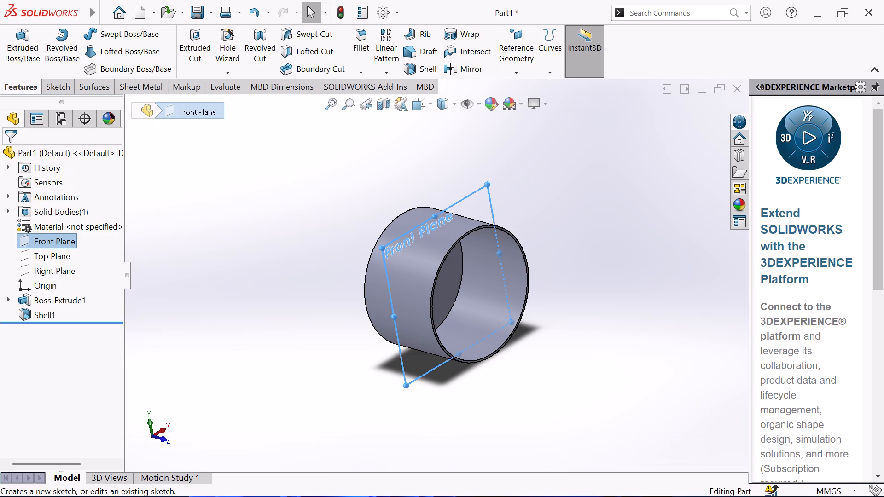
pyautogui.click(61, 87)
pyautogui.click(17, 44)
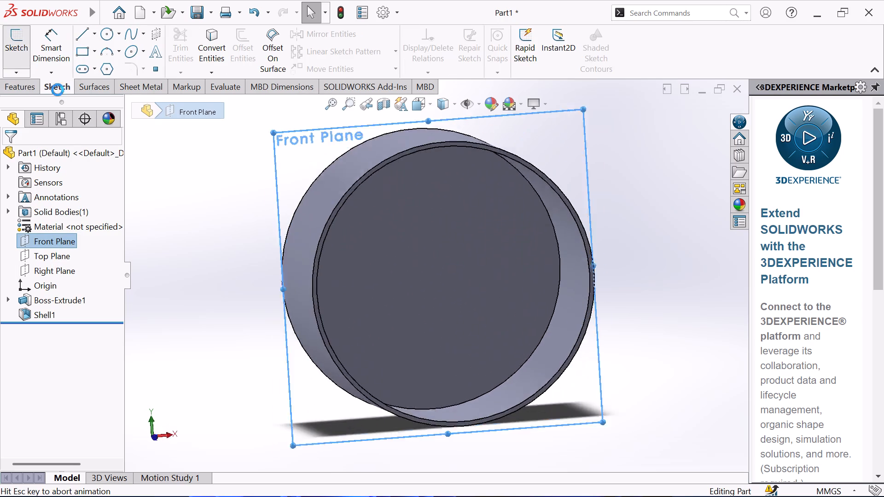
pyautogui.click(172, 153)
pyautogui.scroll(1, 336, 171)
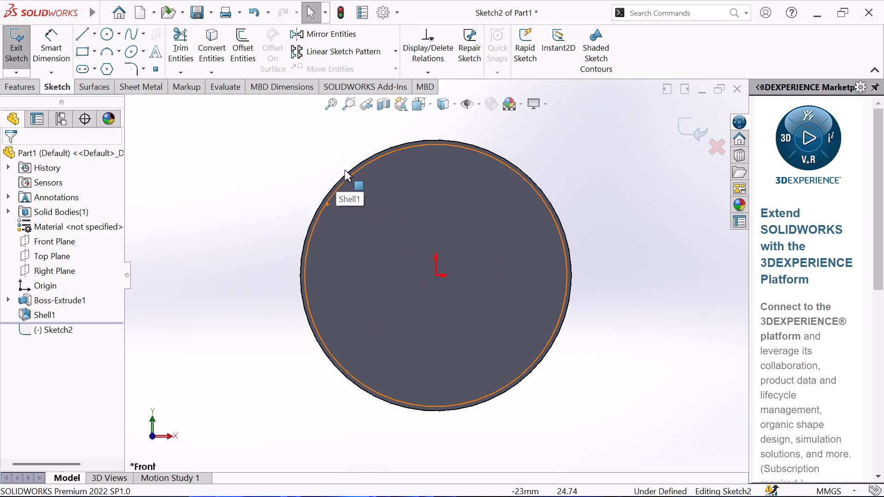
pyautogui.scroll(-2, 347, 170)
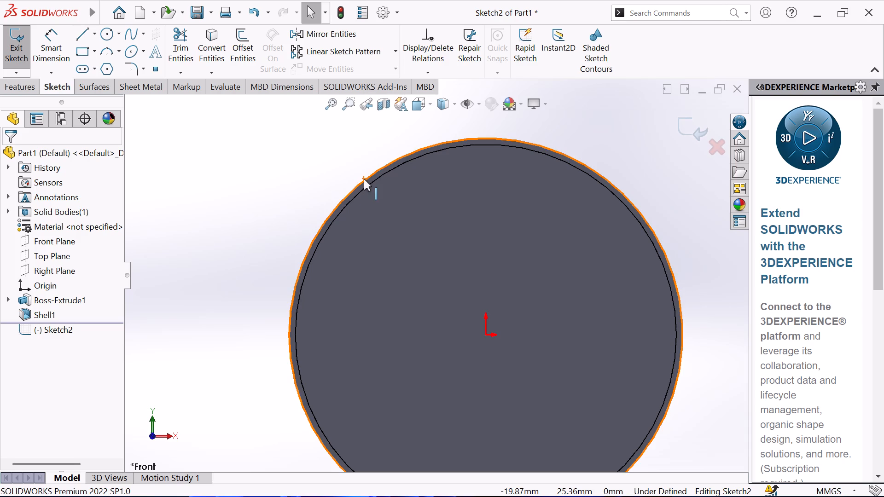
pyautogui.click(364, 179)
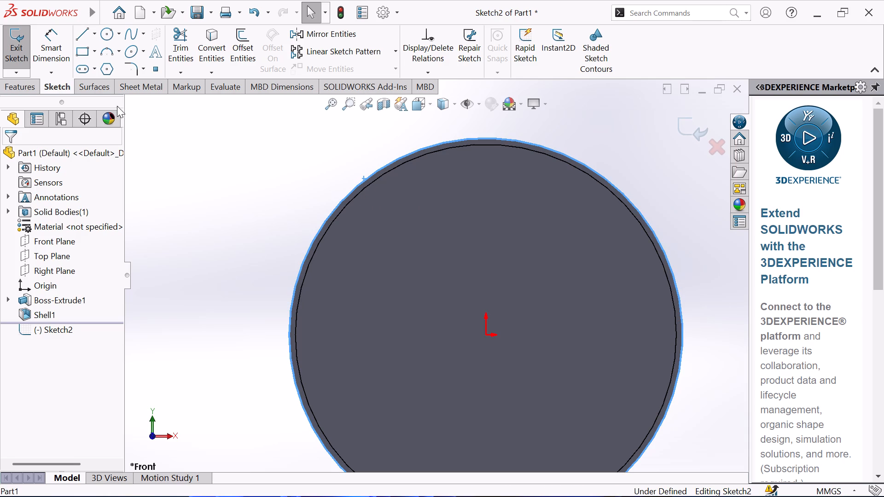
pyautogui.click(217, 50)
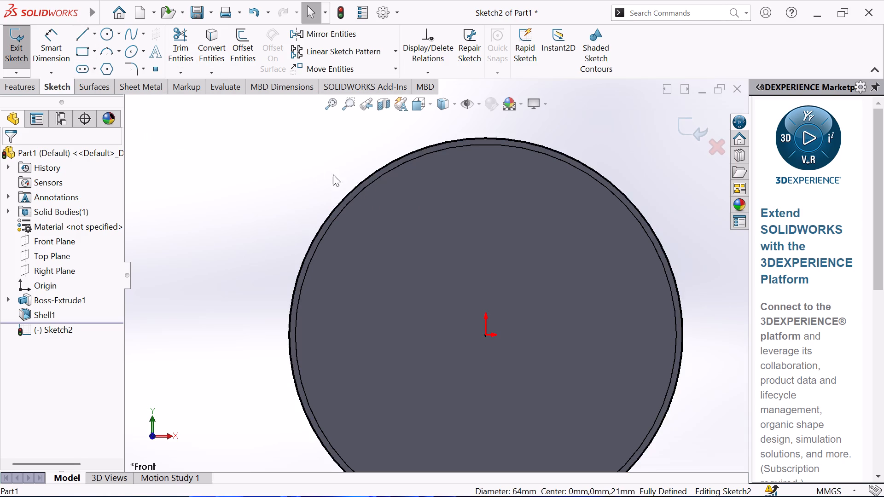
pyautogui.scroll(2, 414, 165)
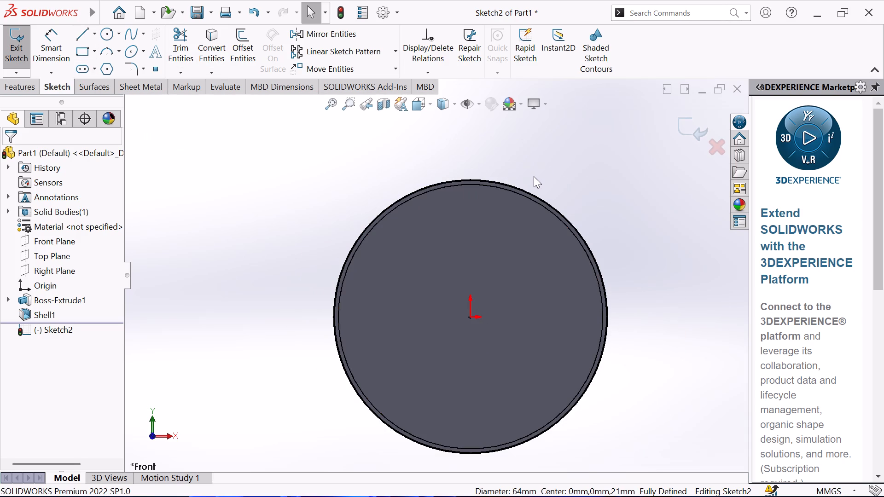
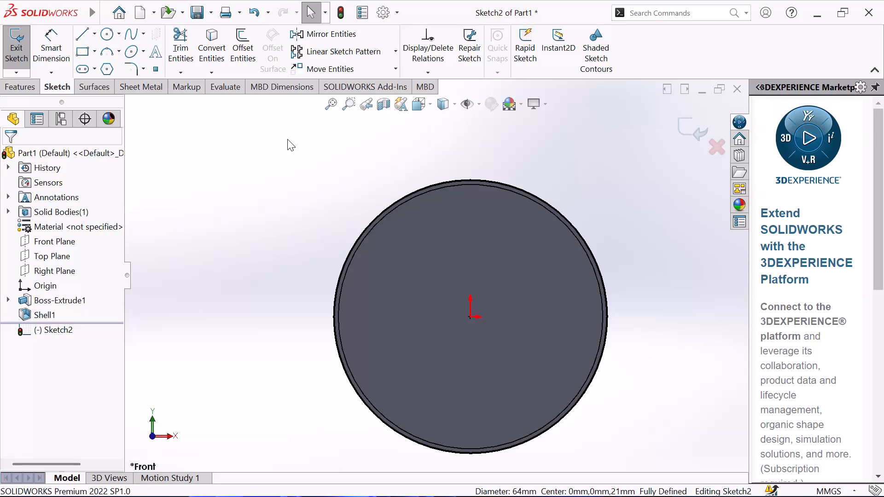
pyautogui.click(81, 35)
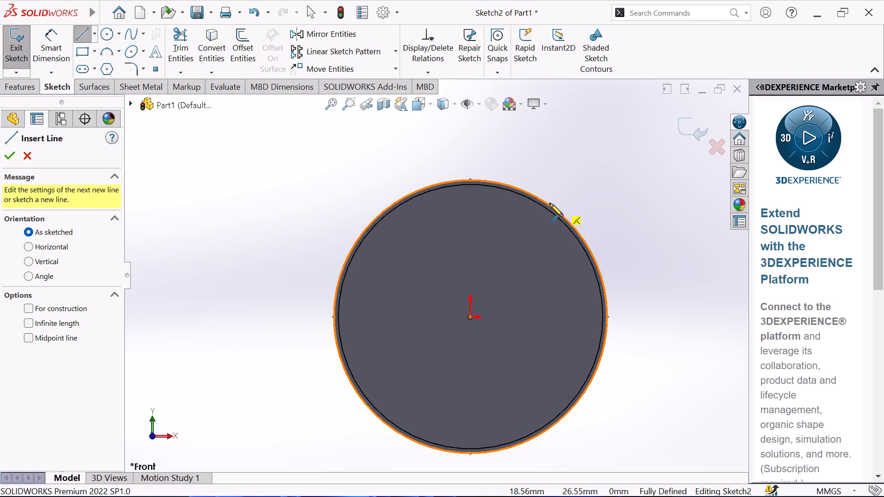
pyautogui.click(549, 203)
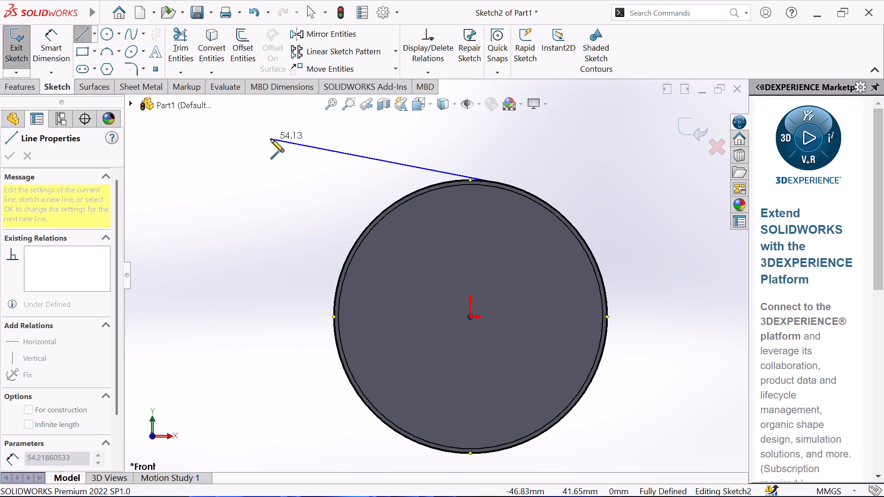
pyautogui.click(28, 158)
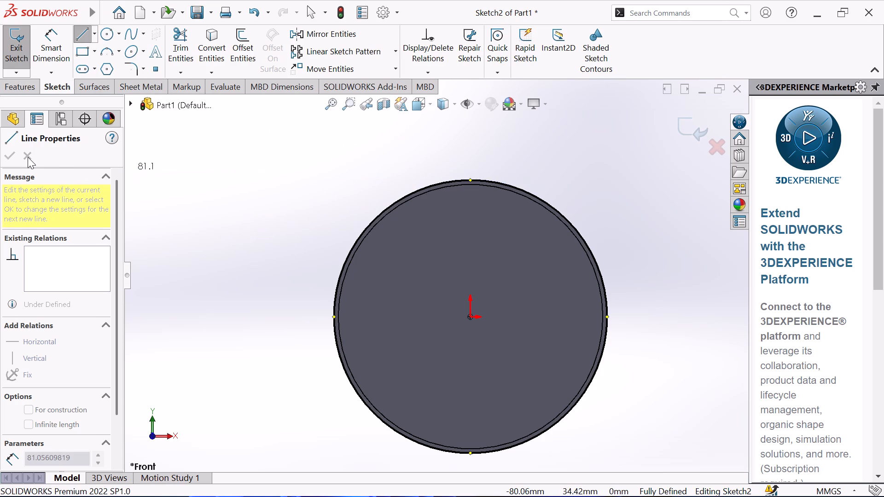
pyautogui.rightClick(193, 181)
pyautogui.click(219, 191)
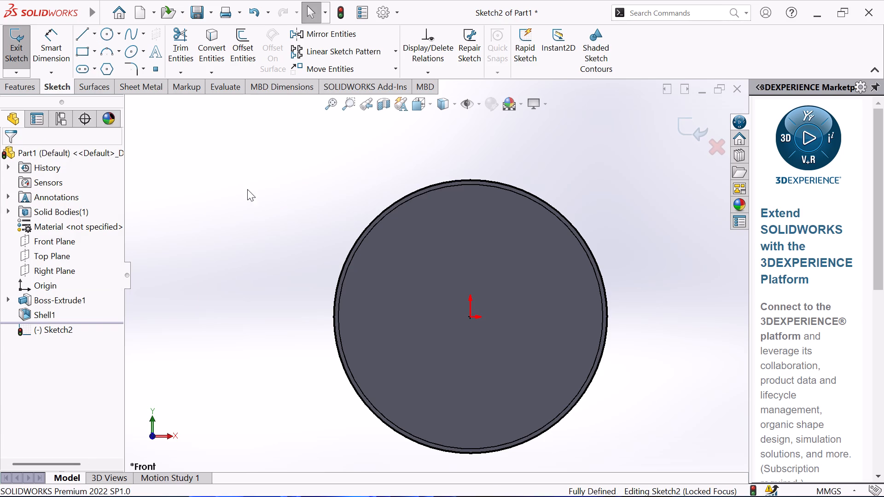
# Sketch a vertical centerline about 94 mm long through the origin, extending beyond the circle at both ends.
pyautogui.scroll(1, 531, 209)
pyautogui.scroll(-2, 532, 209)
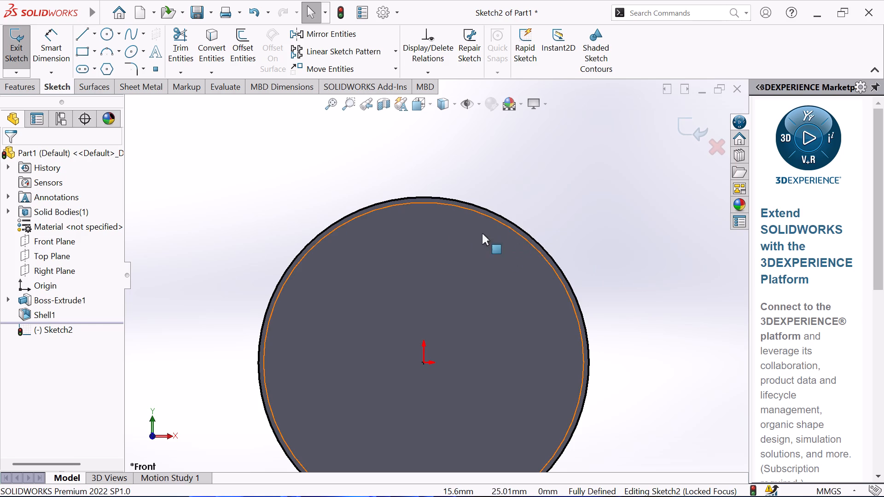
pyautogui.scroll(1, 377, 223)
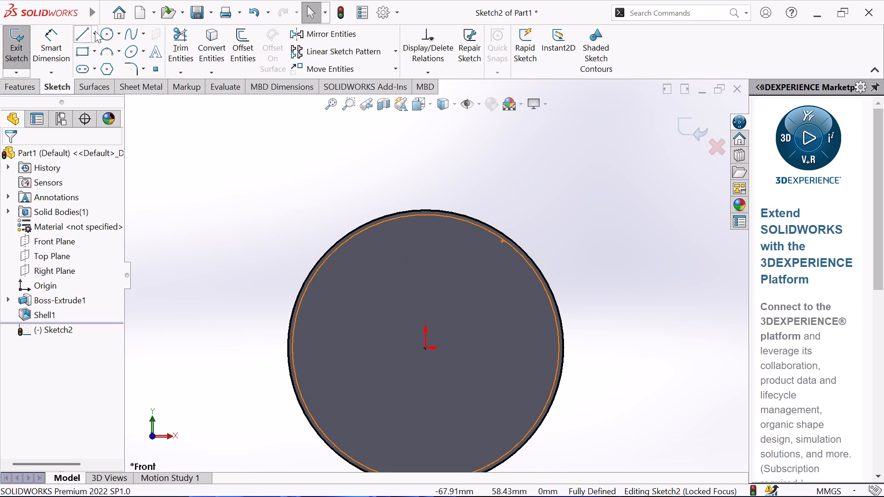
pyautogui.click(95, 31)
pyautogui.click(85, 66)
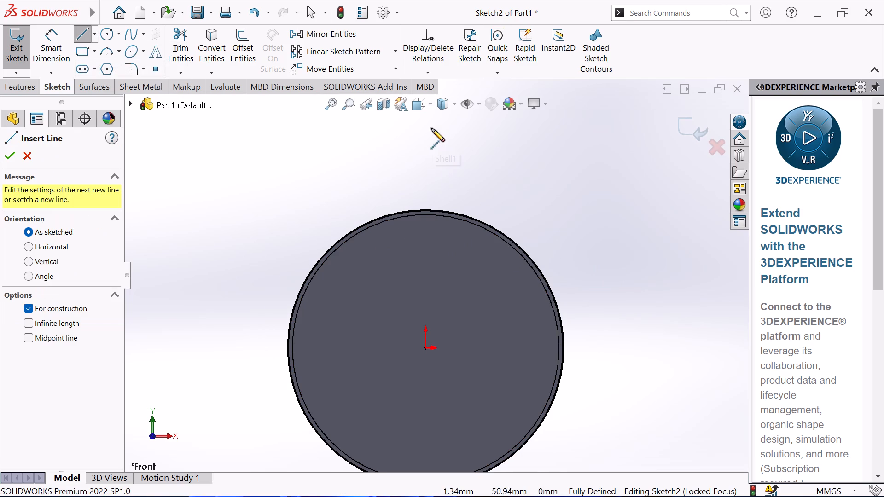
pyautogui.click(425, 127)
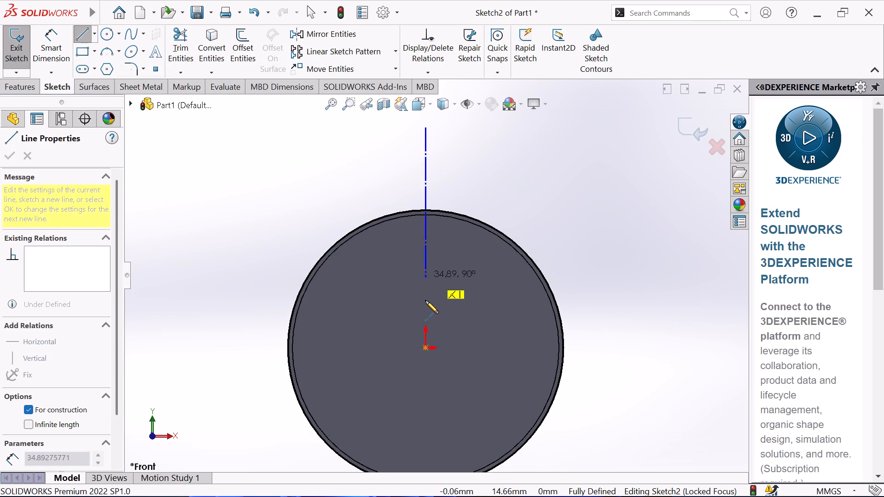
pyautogui.scroll(2, 426, 306)
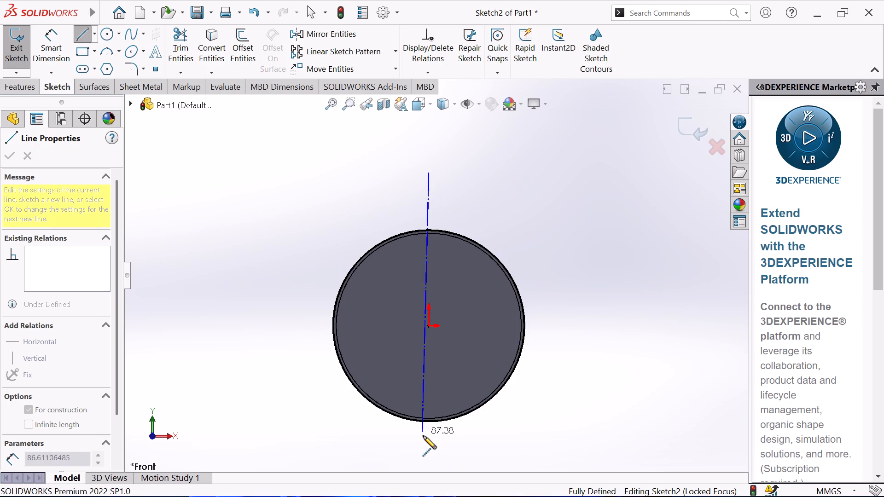
pyautogui.click(427, 454)
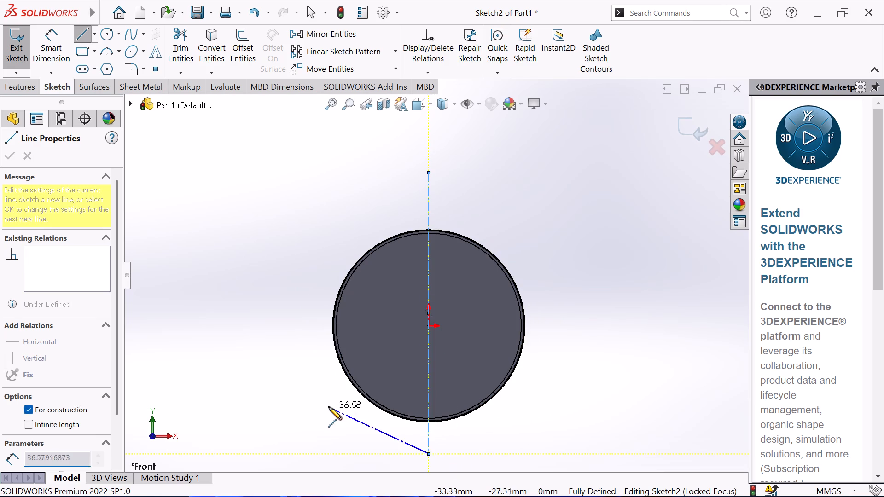
pyautogui.rightClick(329, 407)
pyautogui.click(371, 323)
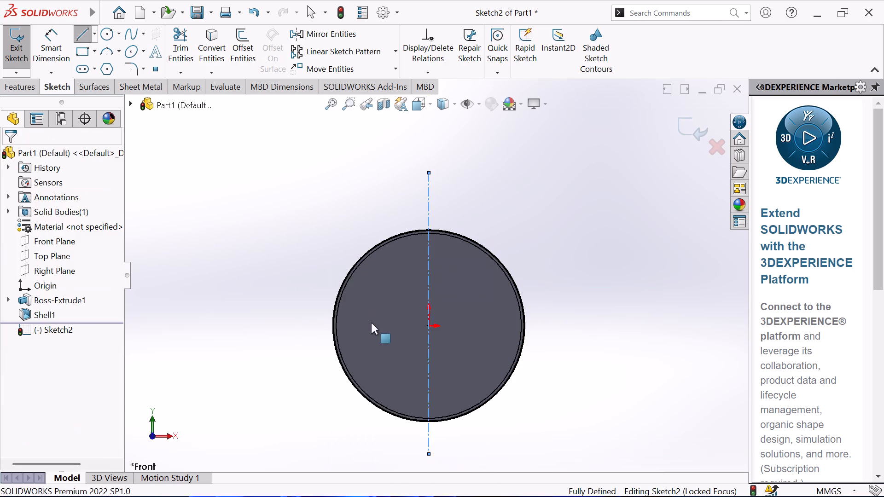
# Sketch a horizontal centerline about 154 mm long through the origin, extending beyond the circle on both sides.
pyautogui.click(93, 33)
pyautogui.click(83, 73)
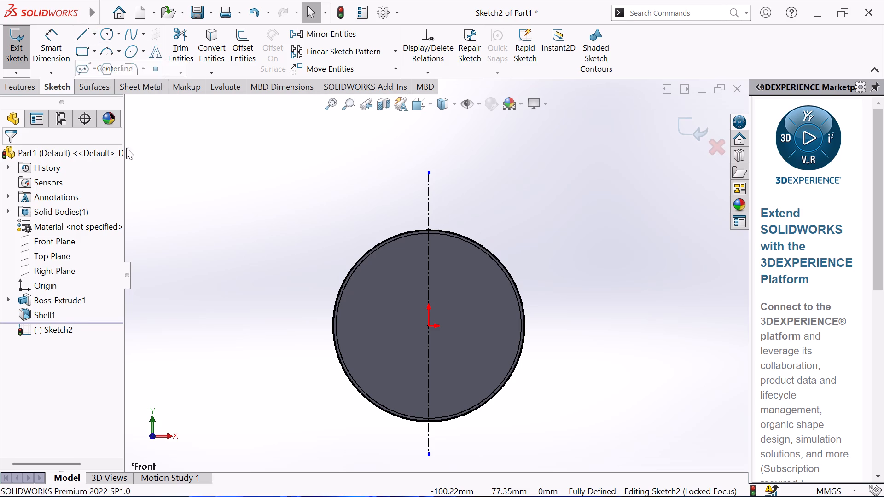
pyautogui.click(206, 325)
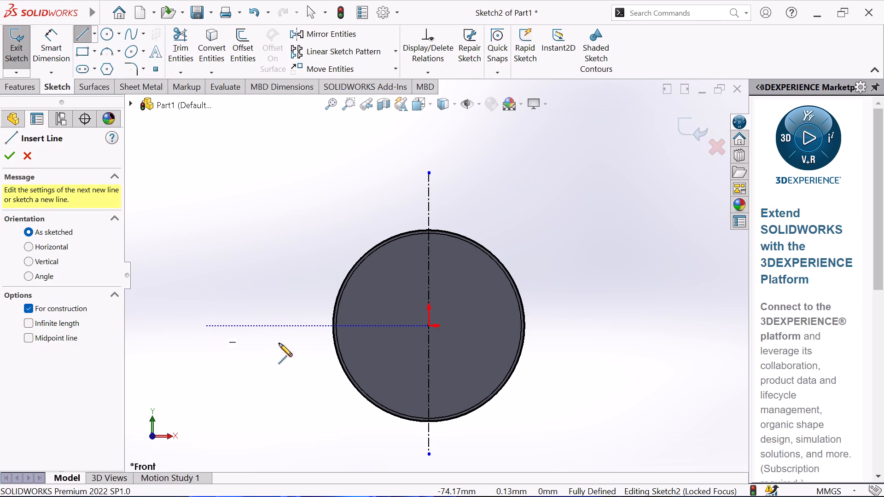
pyautogui.click(668, 326)
pyautogui.rightClick(643, 284)
pyautogui.click(675, 295)
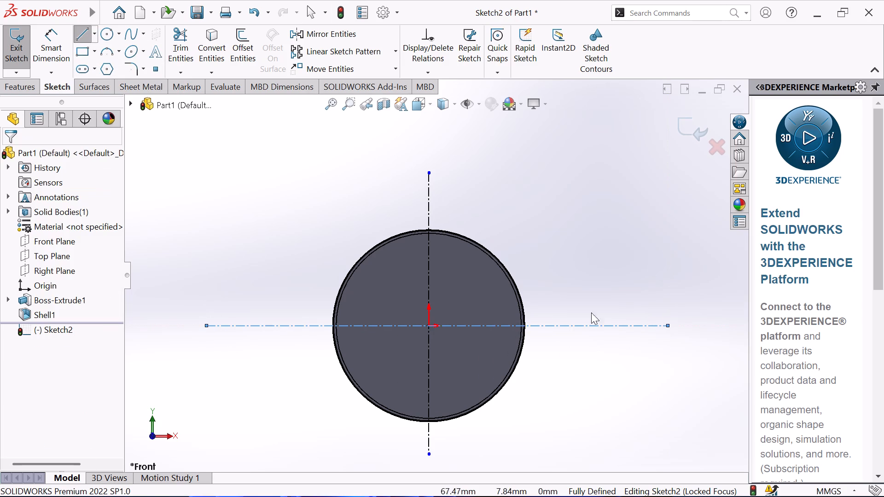
# Sketch a 3-point arc of about 37 mm radius and 90° from the circle's upper right, over the vertical centerline to its upper left.
pyautogui.scroll(-2, 425, 344)
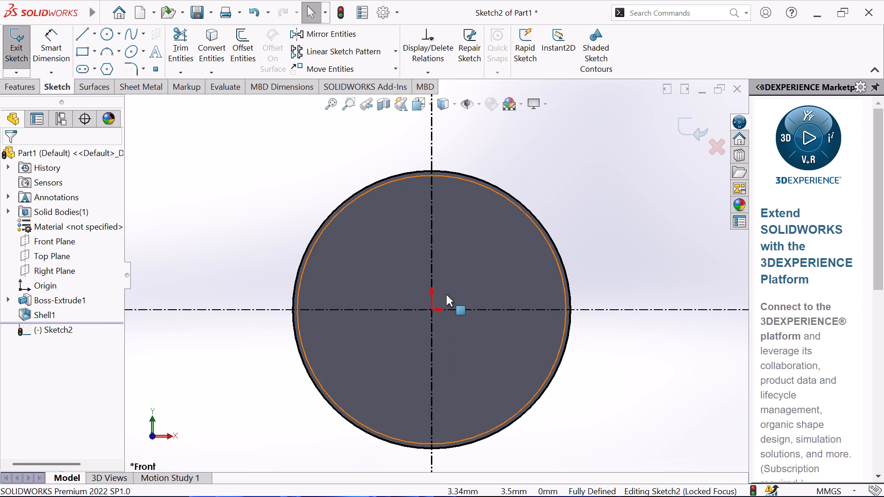
pyautogui.scroll(1, 467, 205)
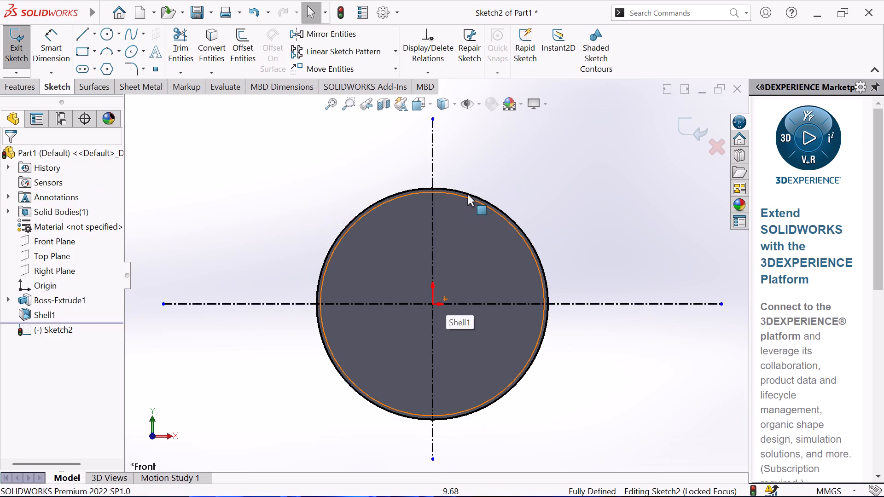
pyautogui.scroll(-1, 462, 179)
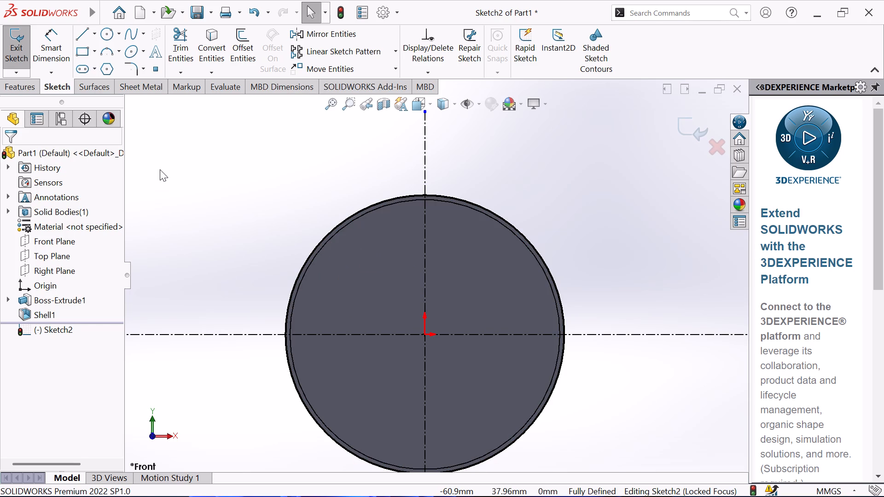
pyautogui.click(81, 30)
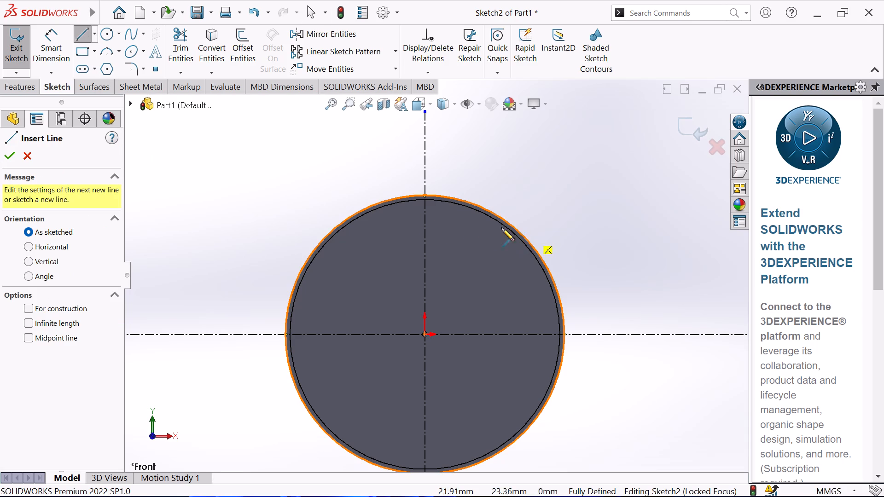
pyautogui.click(103, 49)
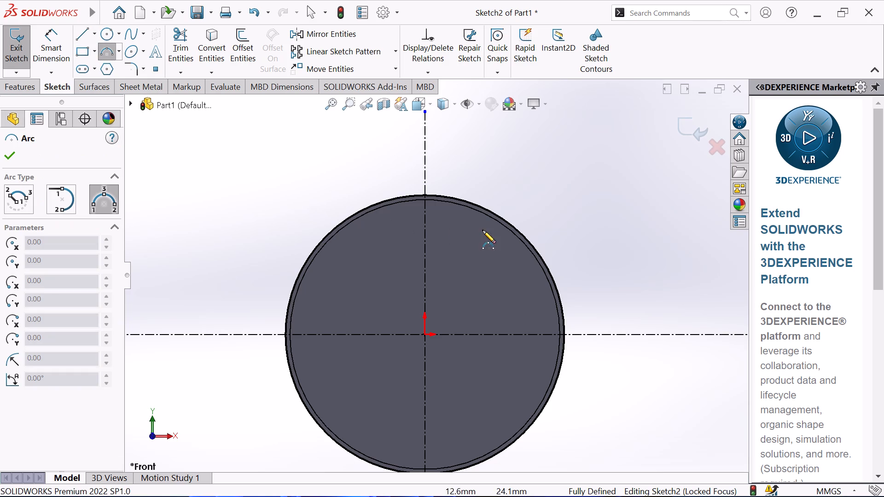
pyautogui.click(527, 239)
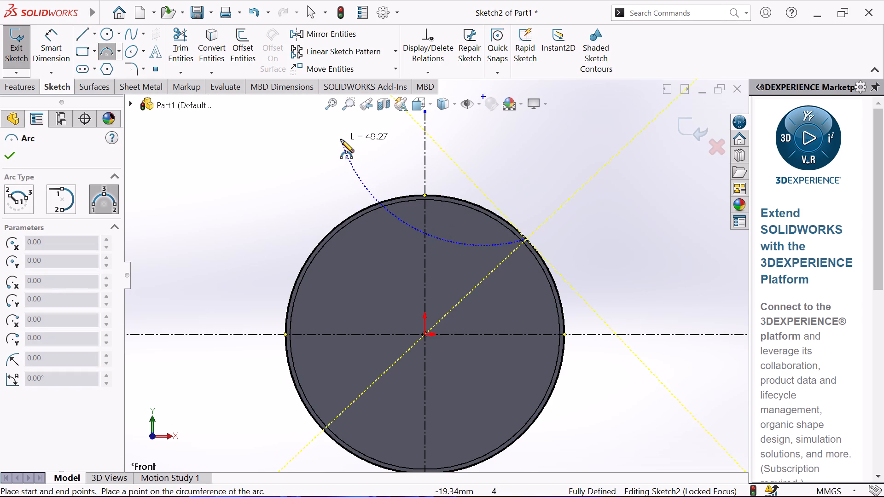
pyautogui.scroll(1, 349, 138)
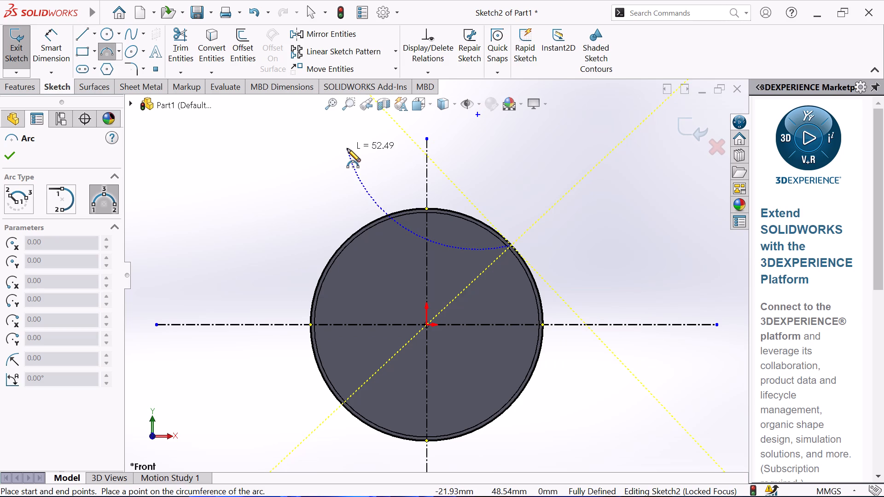
pyautogui.click(347, 149)
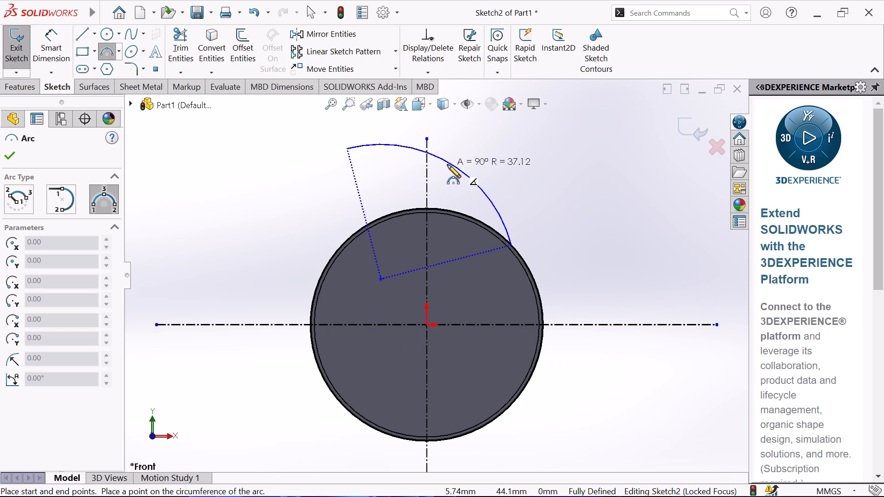
pyautogui.click(448, 165)
pyautogui.rightClick(554, 174)
pyautogui.click(583, 186)
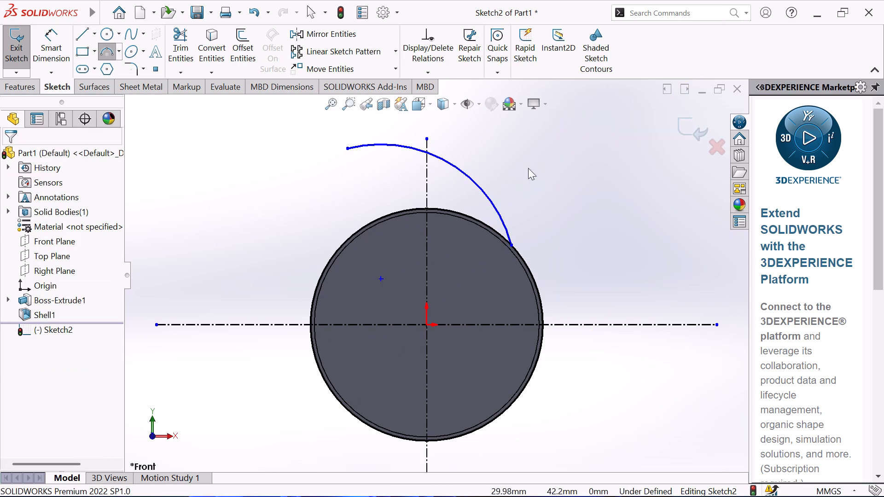
# Dimension the arc's radius and set it to 57 mm.
pyautogui.scroll(1, 501, 163)
pyautogui.scroll(-2, 471, 196)
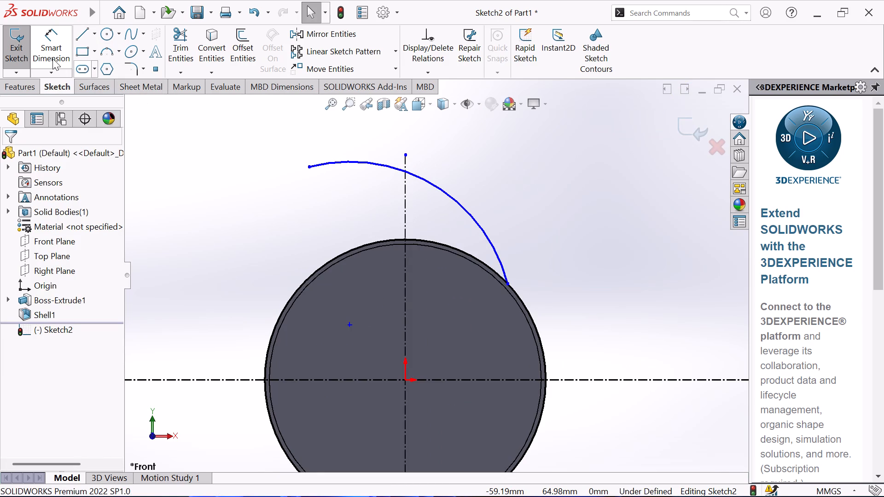
pyautogui.click(52, 58)
pyautogui.click(477, 226)
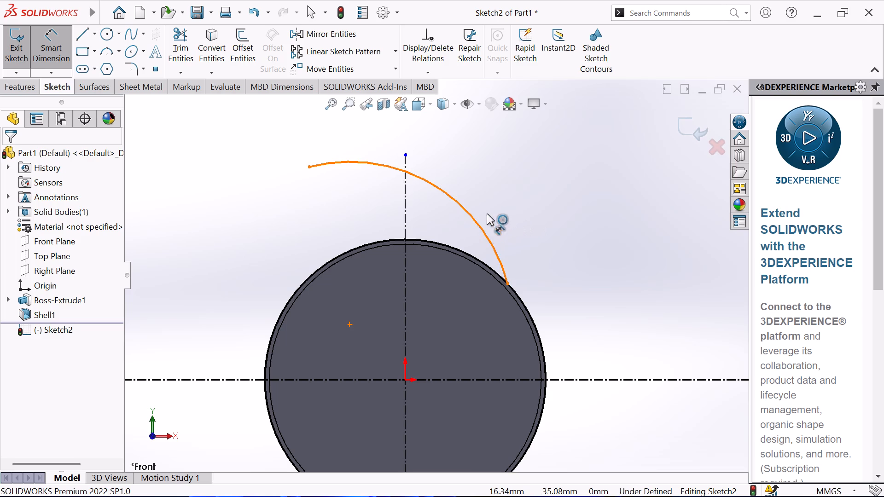
pyautogui.click(523, 186)
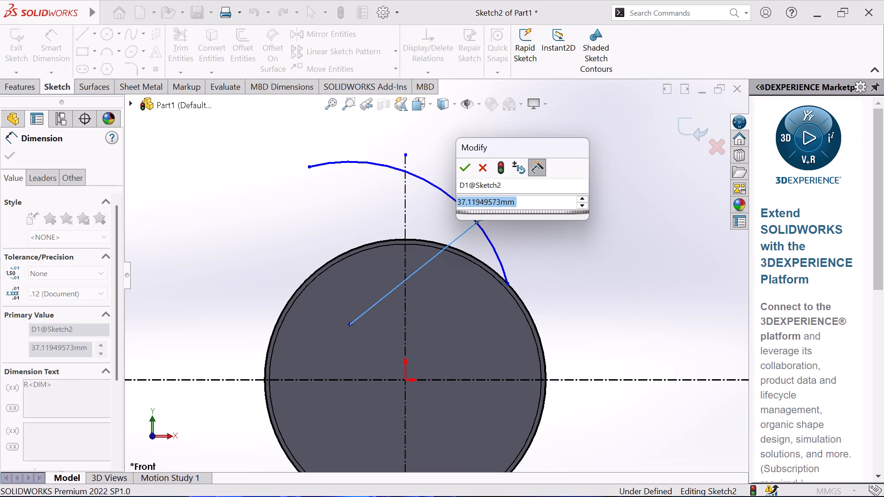
pyautogui.press('5')
pyautogui.press('7')
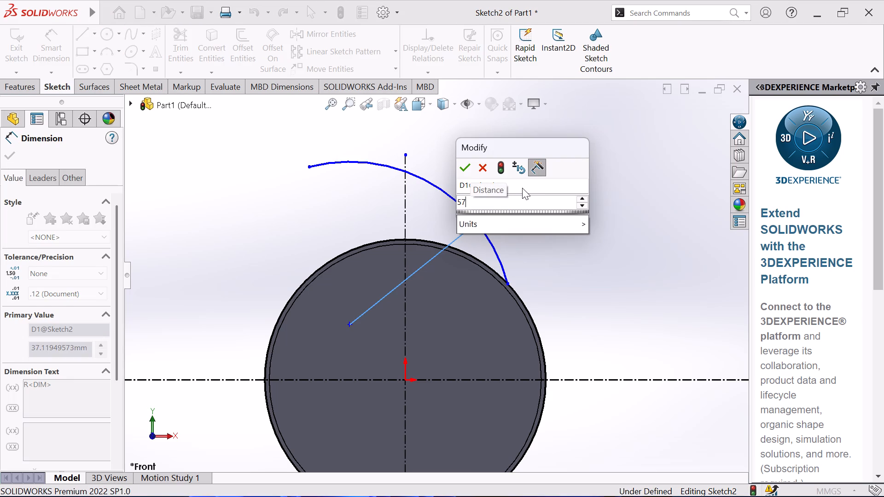
pyautogui.press('Return')
# Dimension the height of the arc's free upper-left endpoint above the horizontal centerline and set it to 57 mm.
pyautogui.scroll(1, 518, 187)
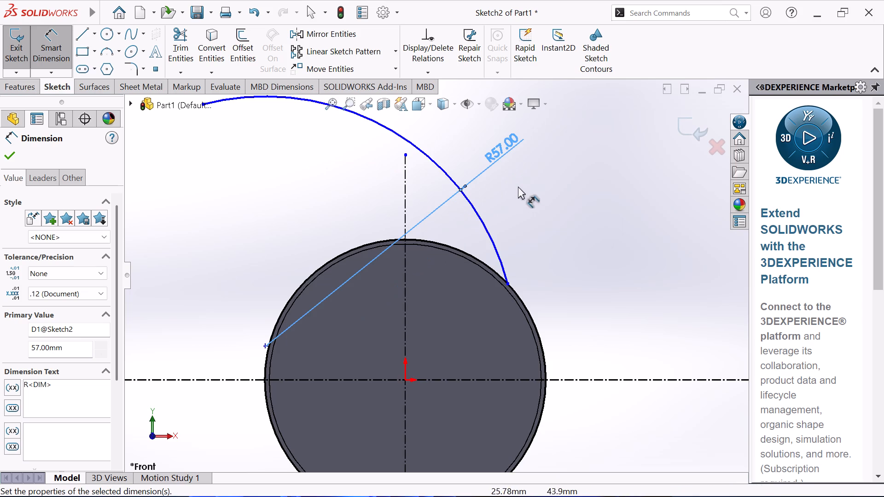
pyautogui.scroll(2, 518, 186)
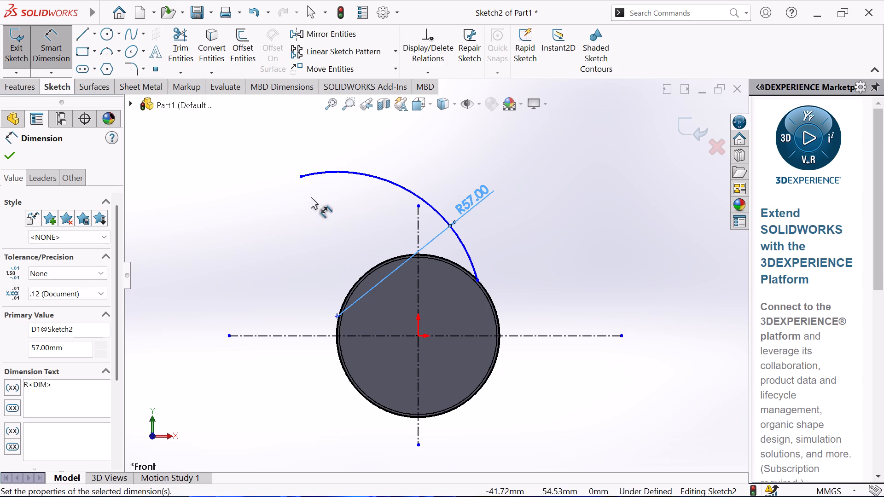
pyautogui.click(301, 176)
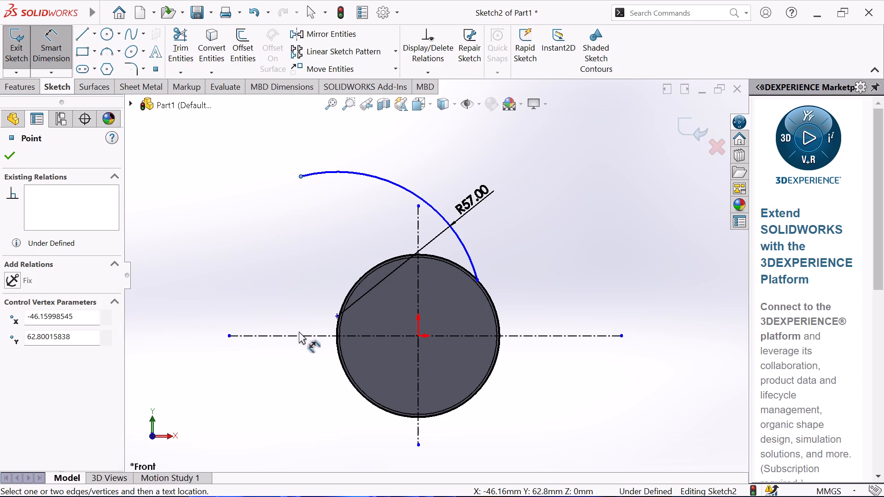
pyautogui.click(297, 335)
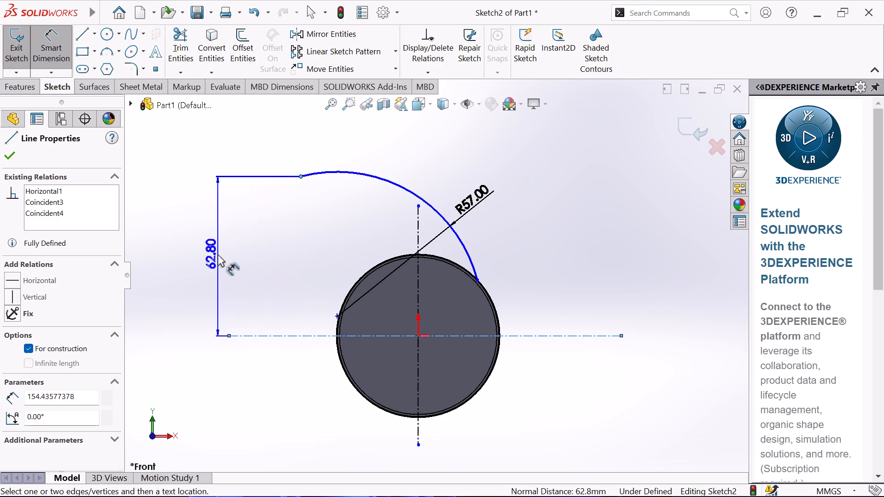
pyautogui.click(217, 254)
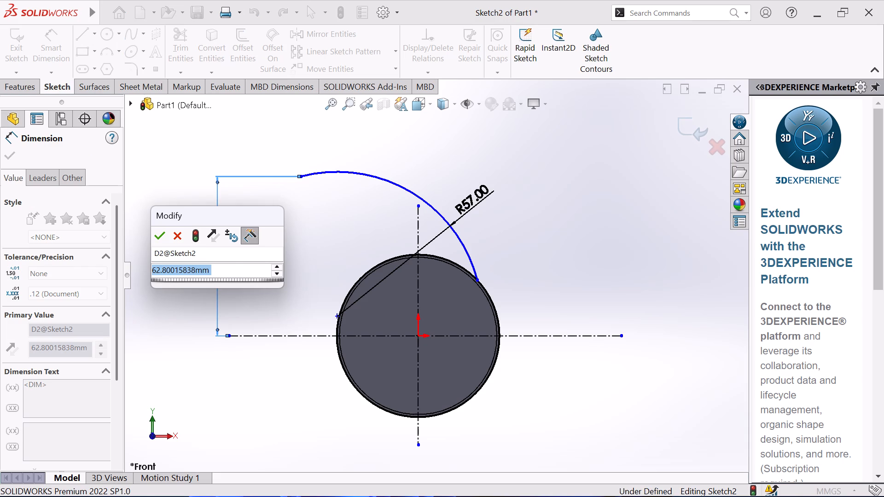
pyautogui.press('5')
pyautogui.press('7')
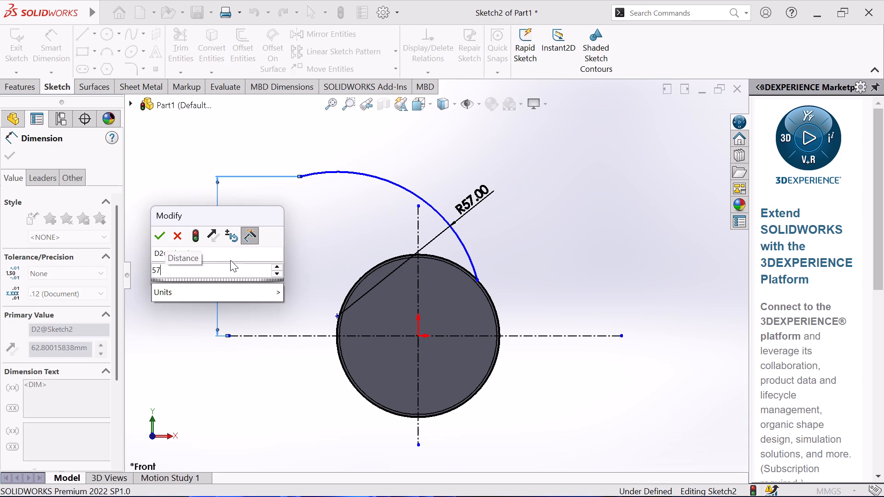
pyautogui.press('Return')
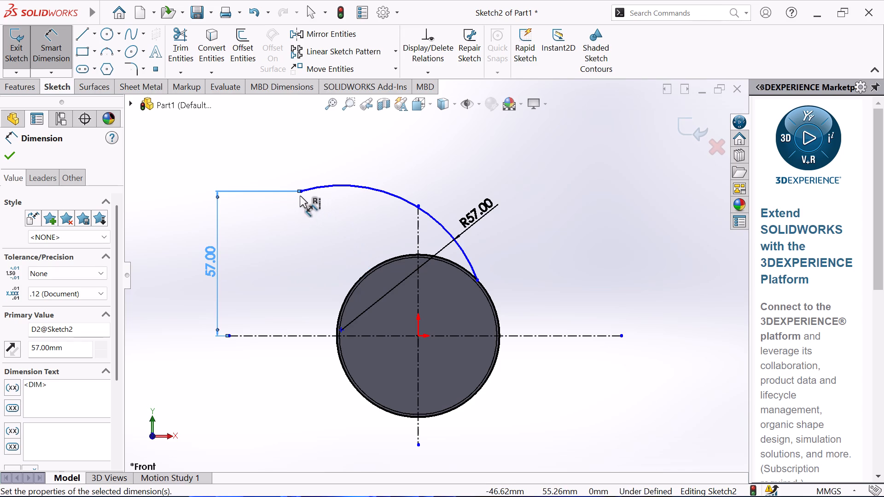
# Dimension the horizontal distance between the vertical centerline and the arc's upper-left endpoint and set it to 25 mm.
pyautogui.click(419, 233)
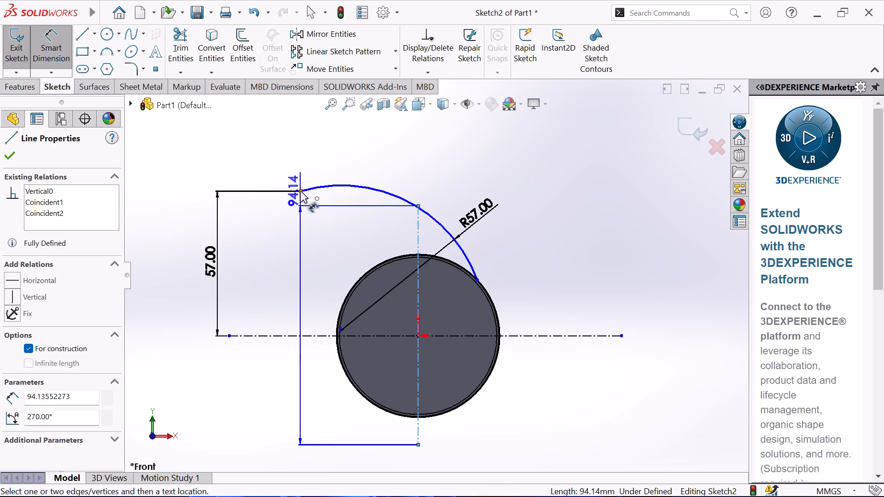
pyautogui.click(301, 191)
pyautogui.click(349, 229)
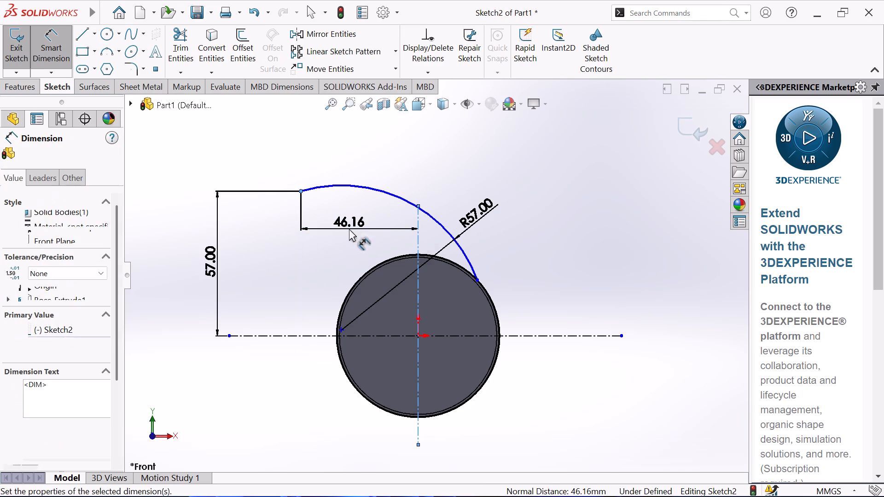
pyautogui.press('2')
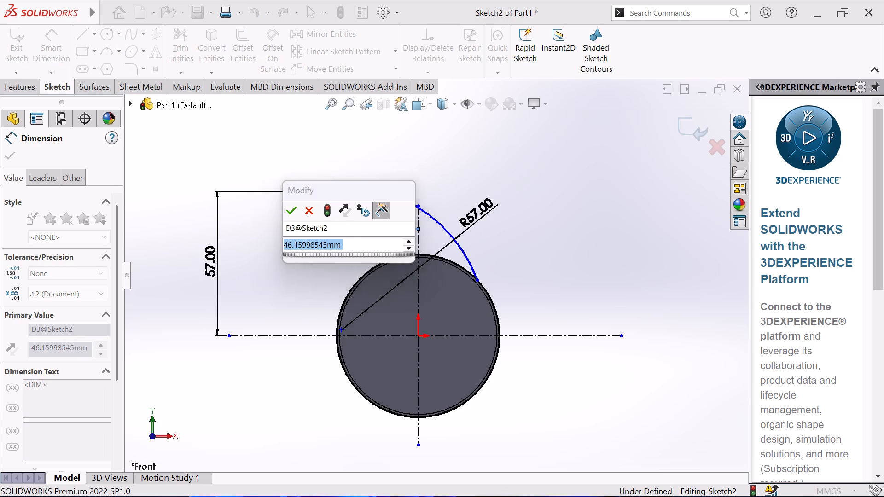
pyautogui.press('4')
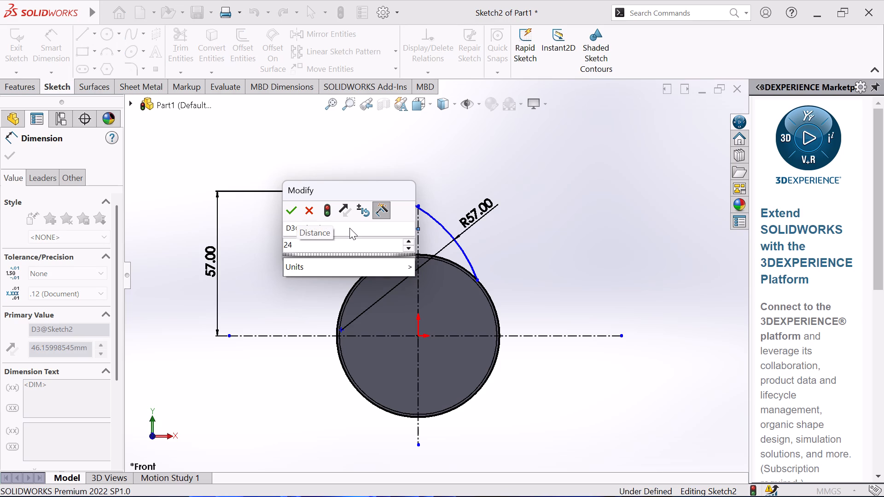
pyautogui.press('BackSpace')
pyautogui.press('5')
pyautogui.press('Return')
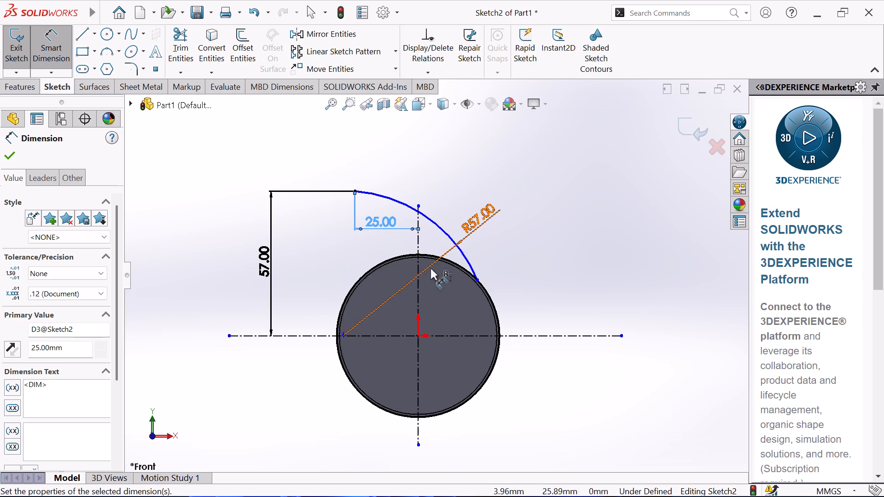
# Dimension the horizontal distance between the arc's endpoint on the circle and the vertical centerline, accepting the value as drawn.
pyautogui.click(478, 279)
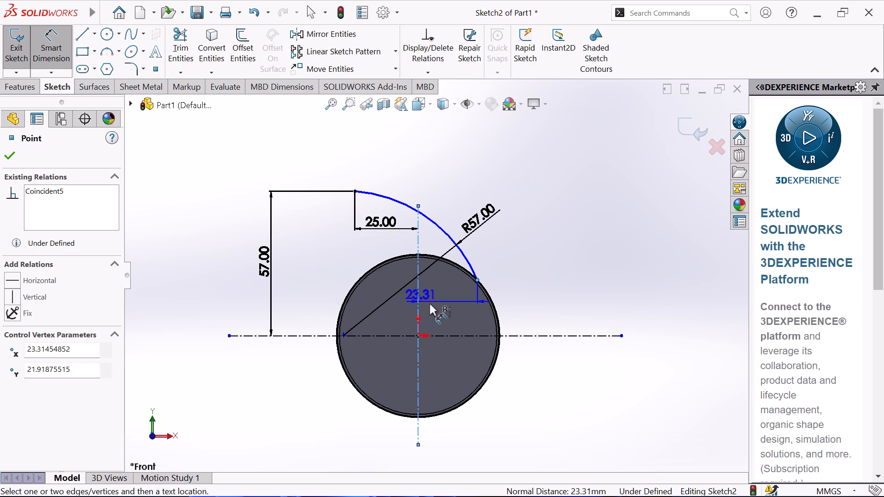
pyautogui.click(448, 312)
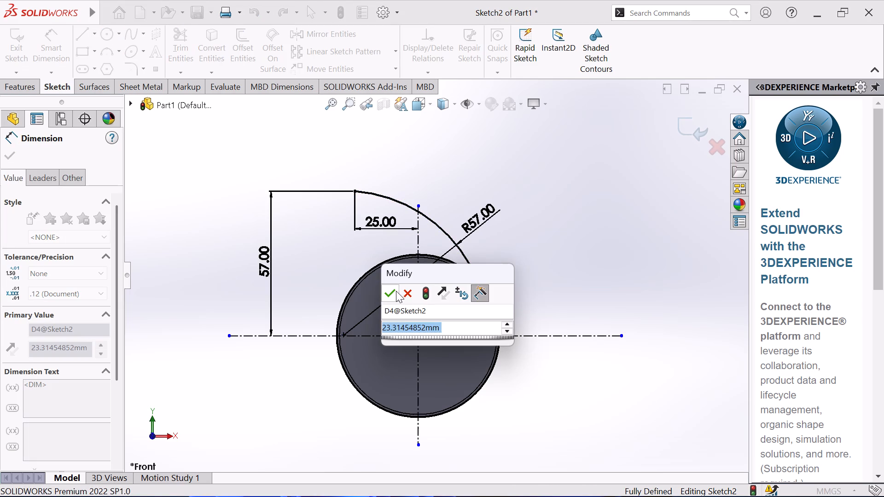
pyautogui.click(396, 291)
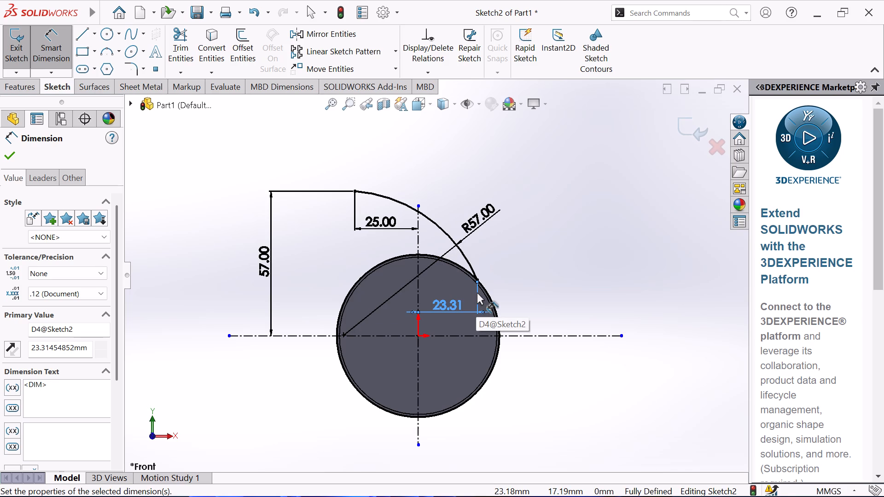
pyautogui.scroll(-1, 477, 293)
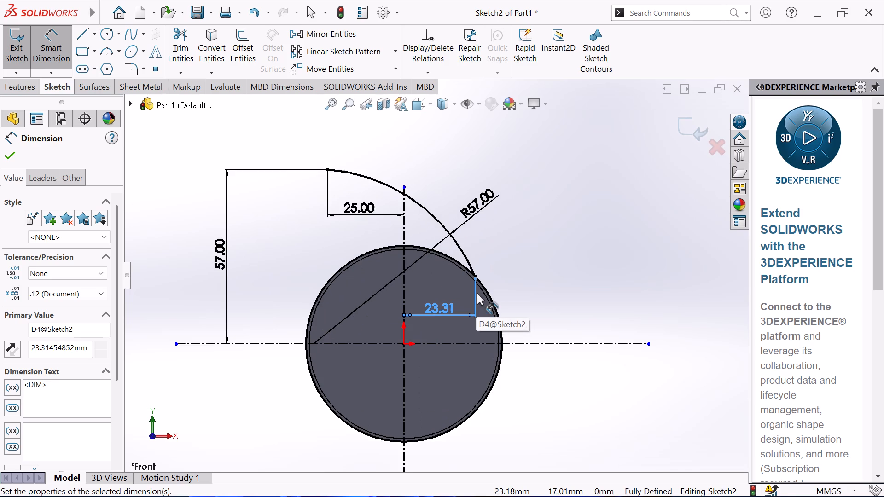
pyautogui.rightClick(529, 253)
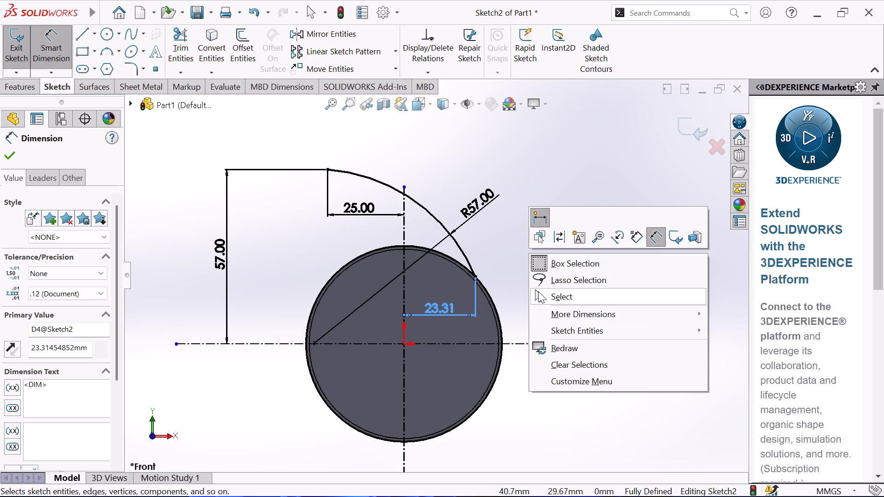
pyautogui.click(543, 297)
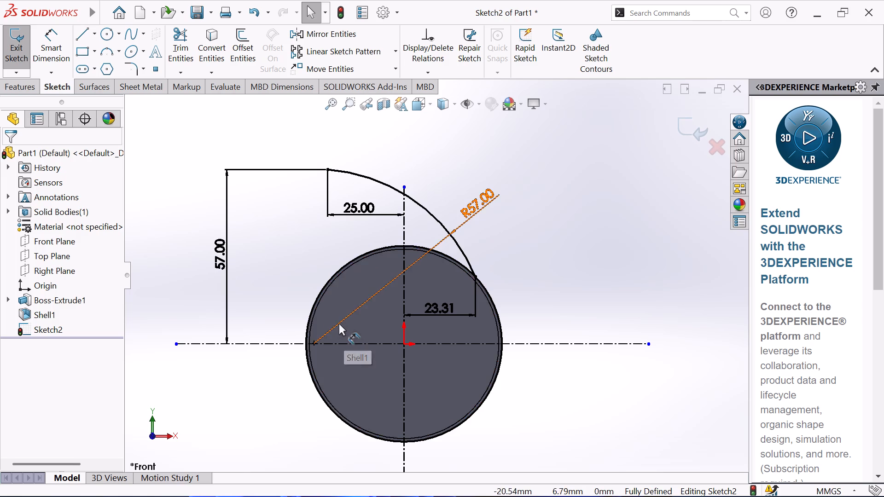
# Trim away all segments of the sketched circle with Trim to closest, leaving only the 57 mm radius arc and the centerlines.
pyautogui.scroll(2, 319, 272)
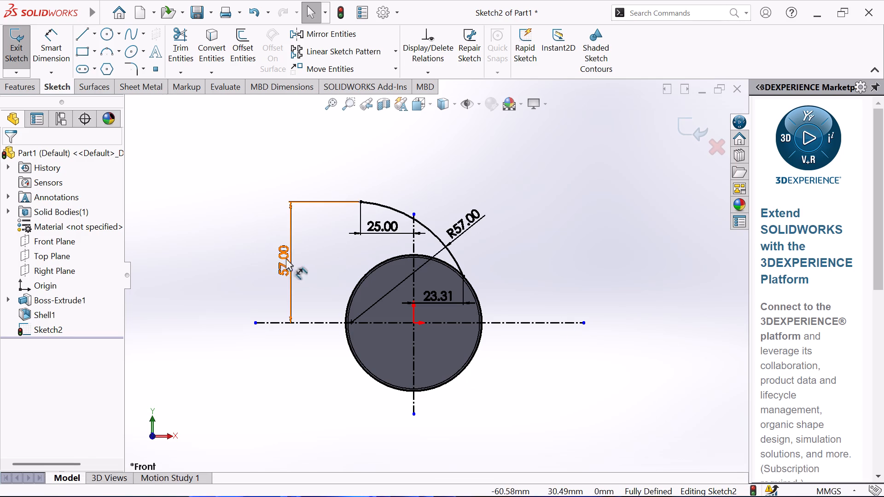
pyautogui.scroll(1, 326, 250)
pyautogui.scroll(-2, 374, 280)
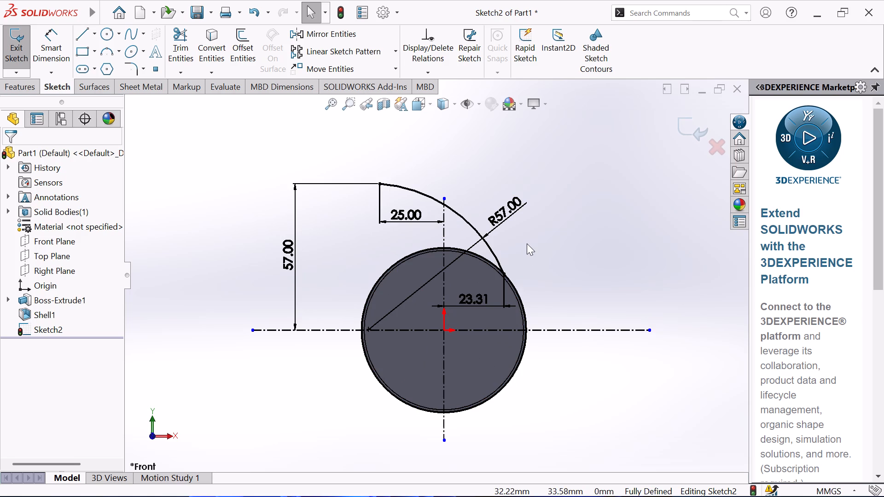
pyautogui.scroll(1, 527, 243)
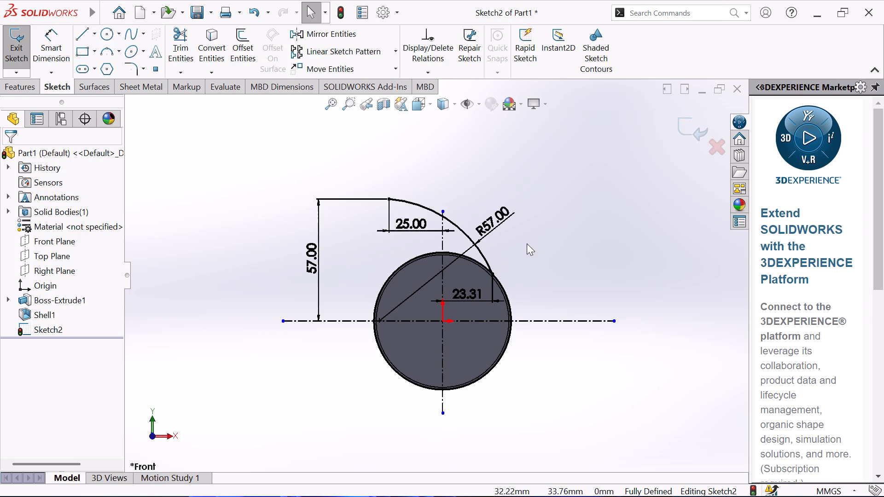
pyautogui.scroll(-1, 527, 243)
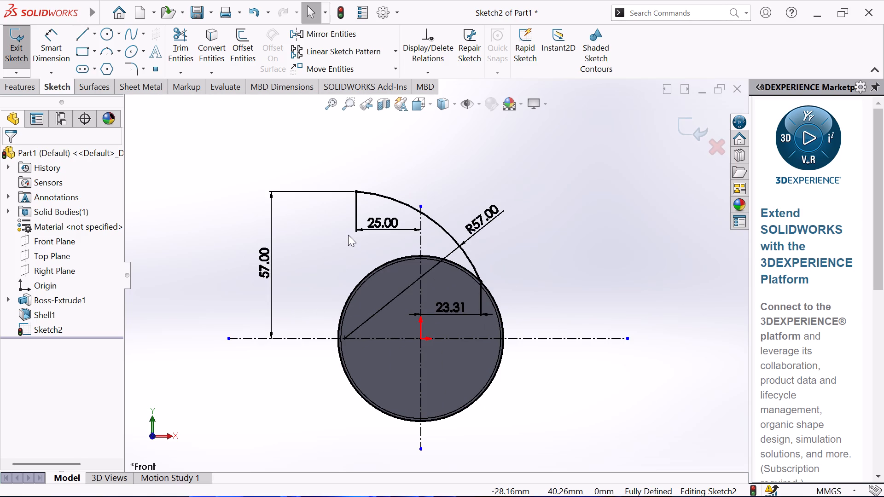
pyautogui.click(176, 50)
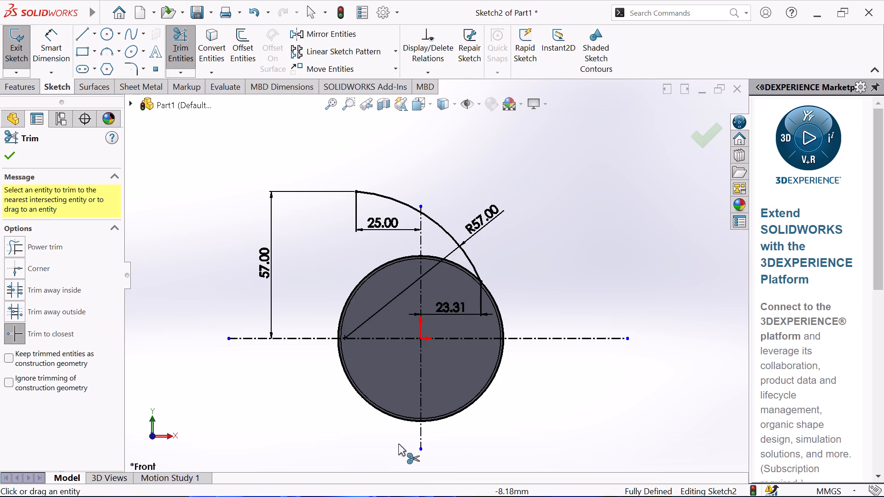
pyautogui.click(394, 419)
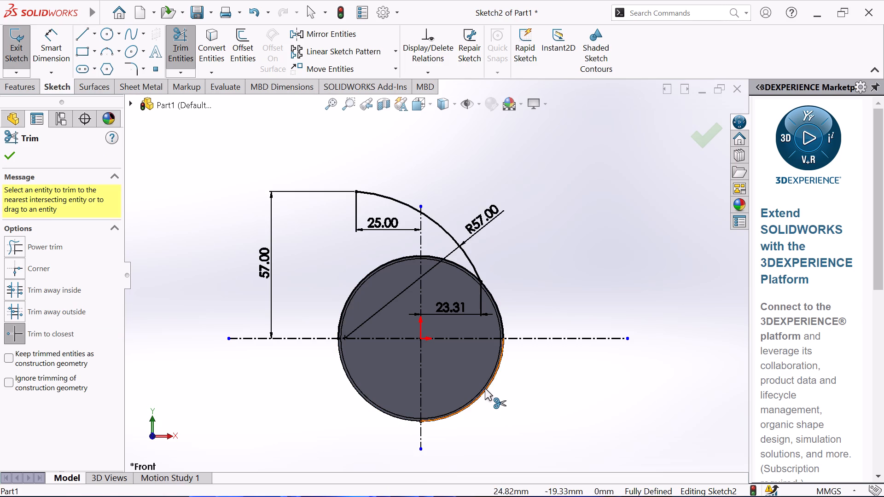
pyautogui.click(485, 388)
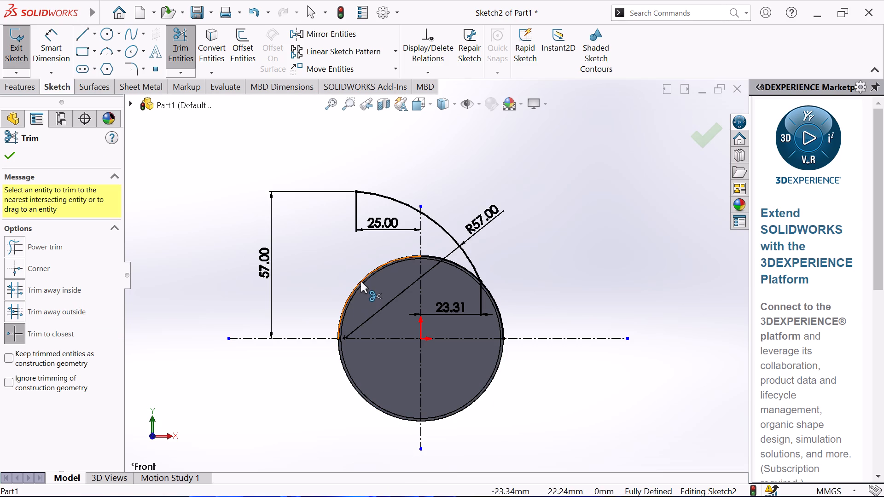
pyautogui.click(361, 281)
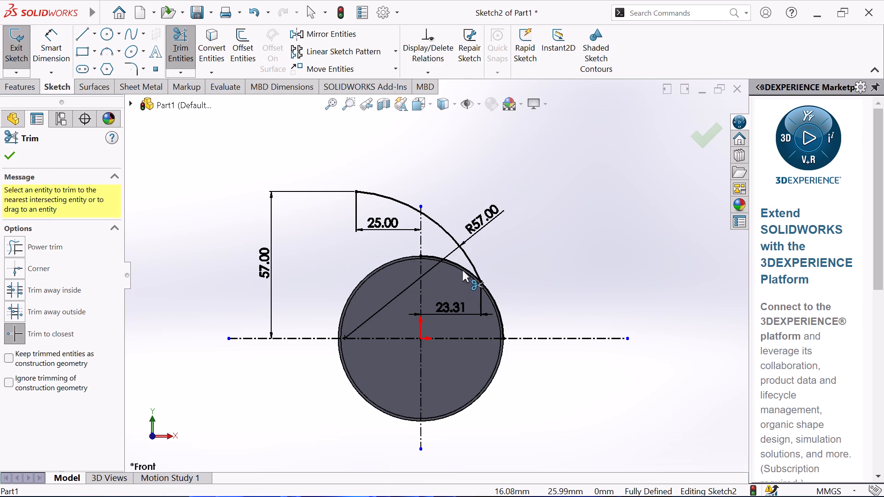
pyautogui.click(462, 270)
pyautogui.click(494, 301)
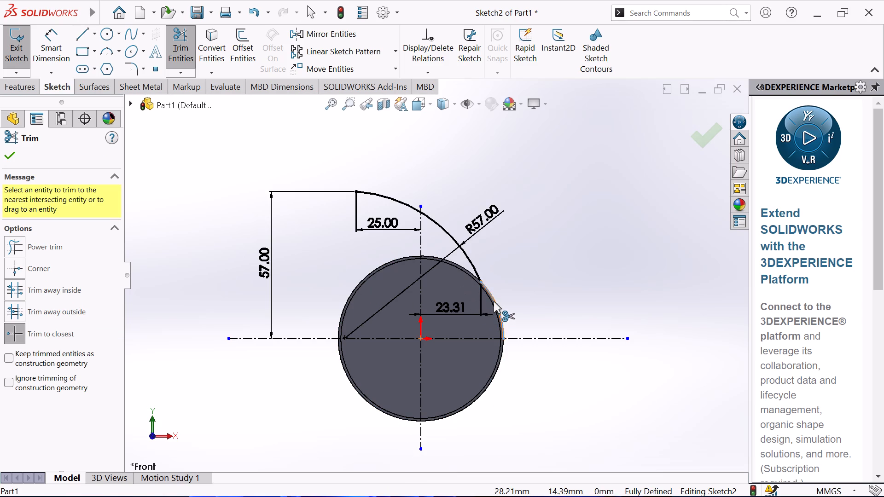
pyautogui.rightClick(518, 297)
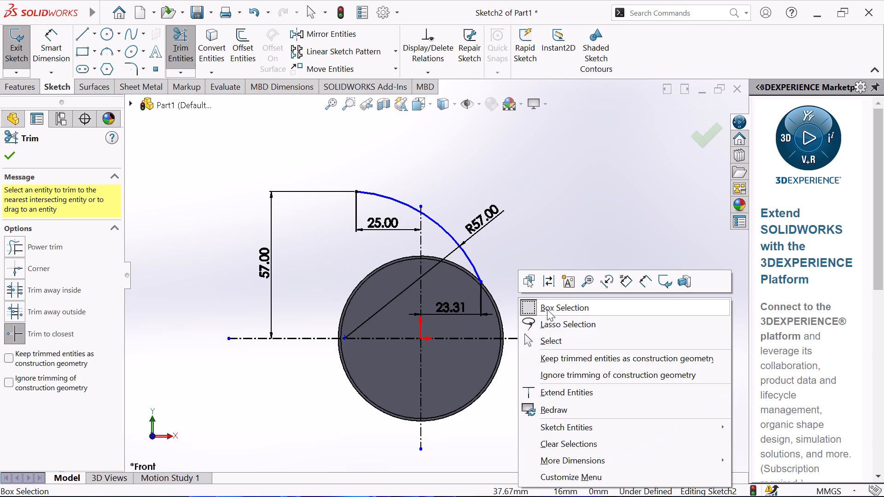
pyautogui.click(548, 338)
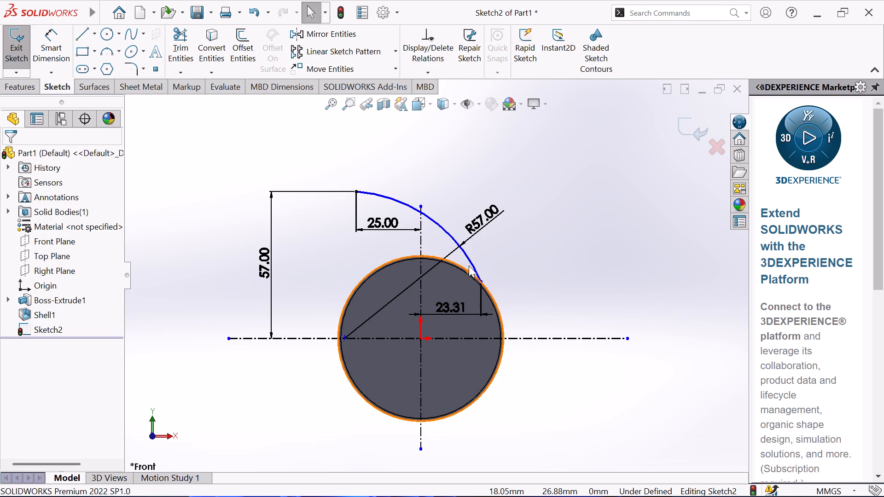
# Fully define the 57 mm radius arc with the Fully Define Sketch command, using relations and dimensions.
pyautogui.click(470, 263)
pyautogui.rightClick(508, 273)
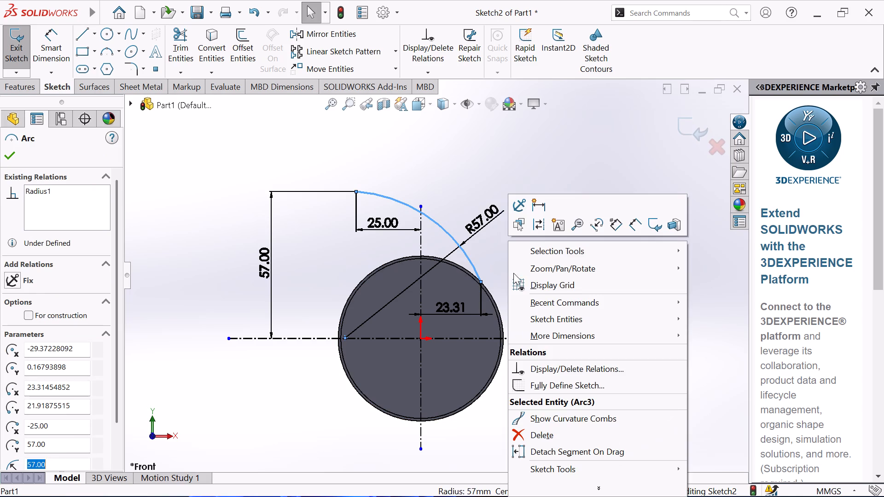
pyautogui.click(552, 383)
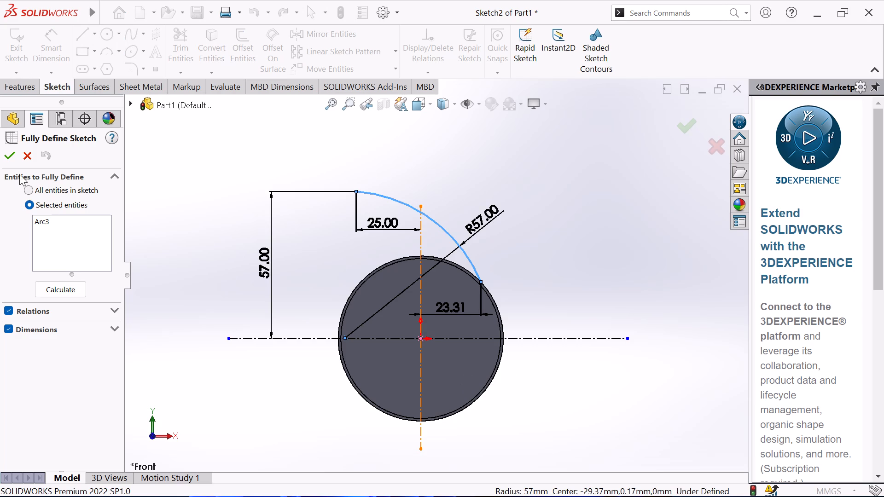
pyautogui.click(15, 154)
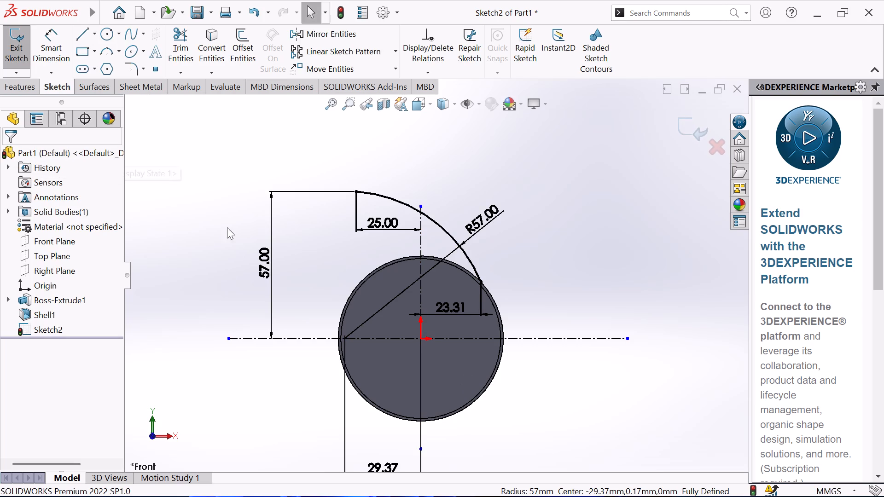
# Examine the dimensioned arc, its endpoint on the circle's edge and its center relative to the centerlines.
pyautogui.scroll(1, 340, 289)
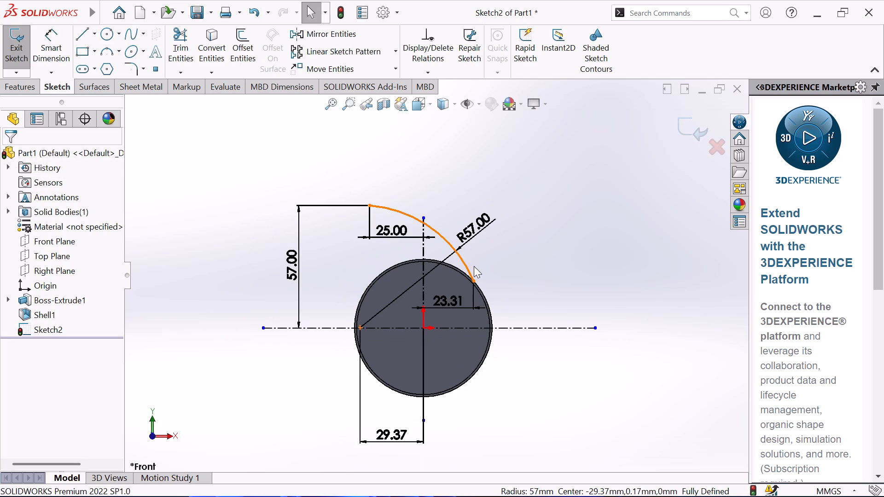
pyautogui.scroll(-2, 471, 272)
pyautogui.scroll(-4, 466, 311)
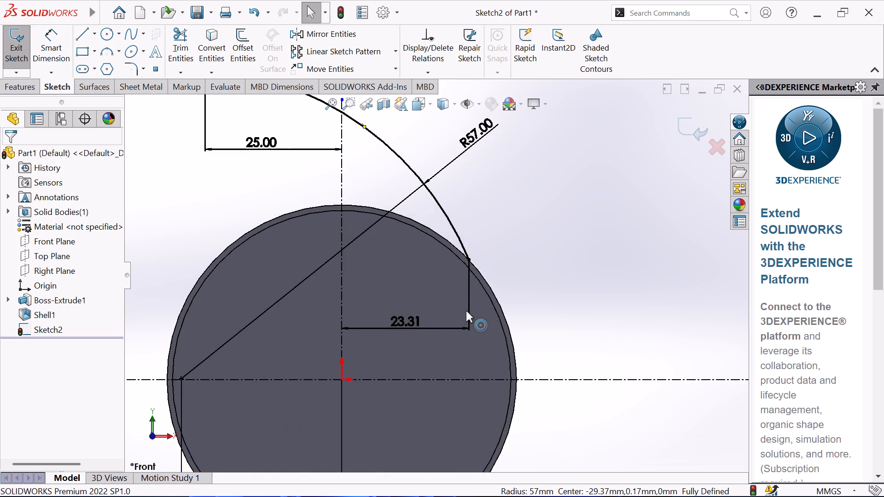
pyautogui.scroll(-1, 466, 311)
pyautogui.scroll(3, 466, 311)
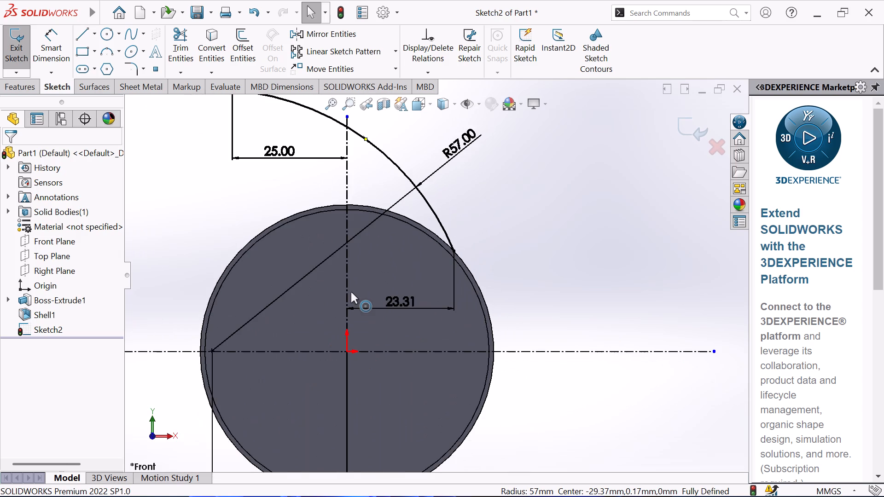
pyautogui.scroll(3, 351, 292)
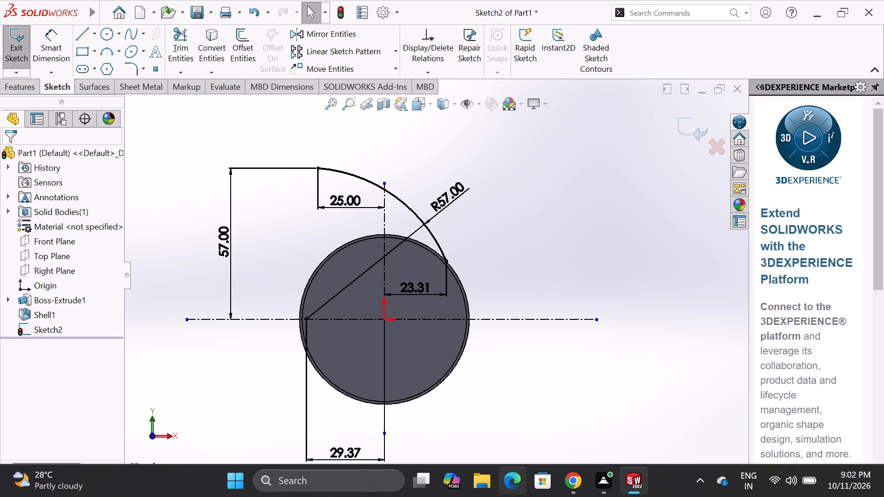
pyautogui.scroll(1, 386, 304)
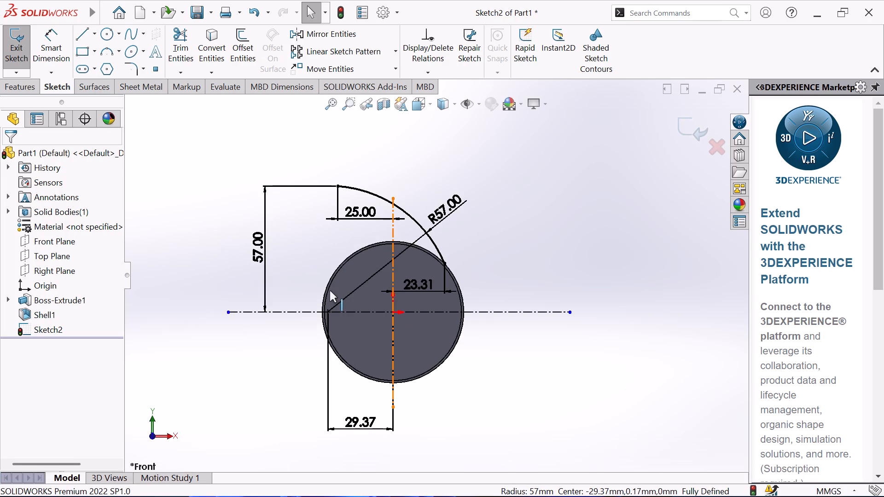
pyautogui.scroll(-2, 314, 261)
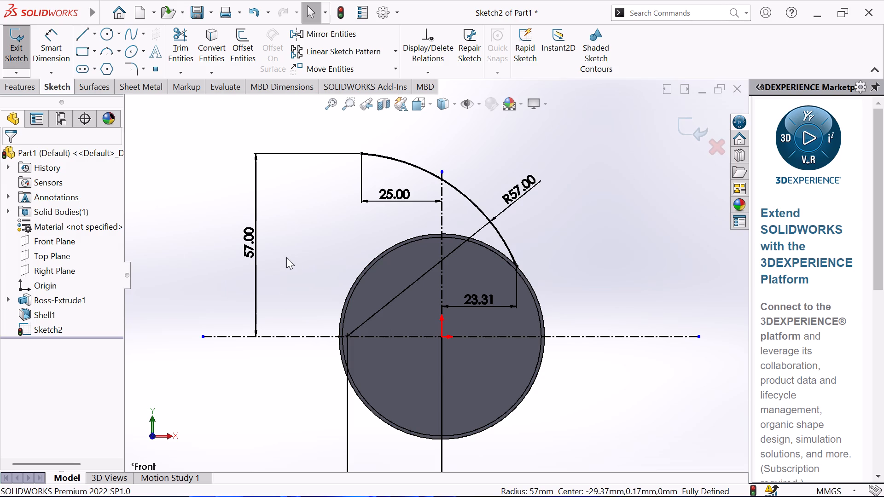
pyautogui.scroll(2, 286, 257)
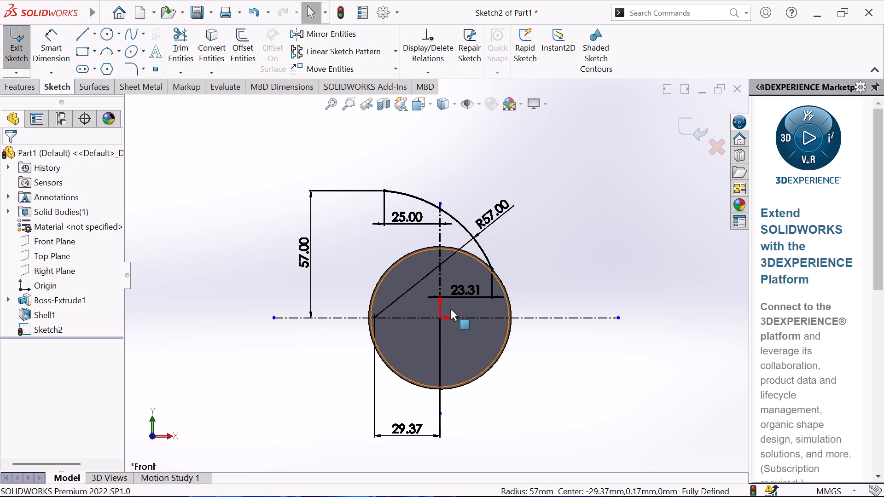
pyautogui.scroll(1, 450, 309)
pyautogui.scroll(-2, 438, 288)
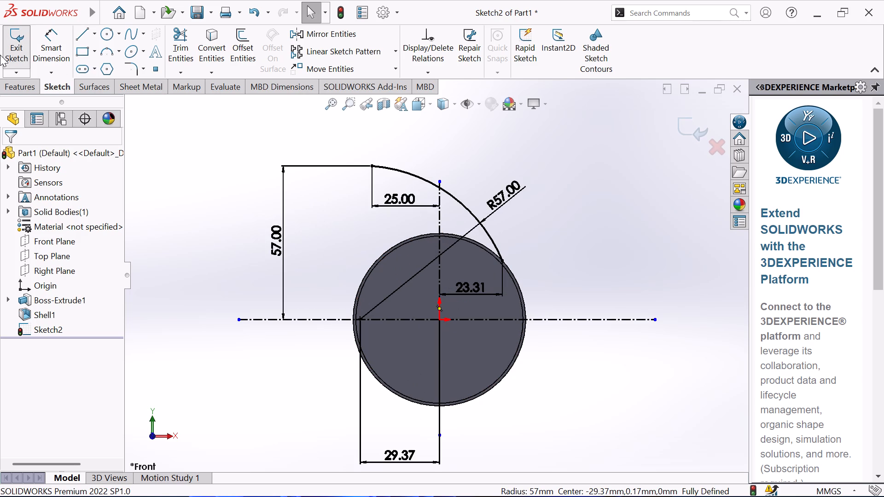
# Exit the arc profile sketch.
pyautogui.click(11, 46)
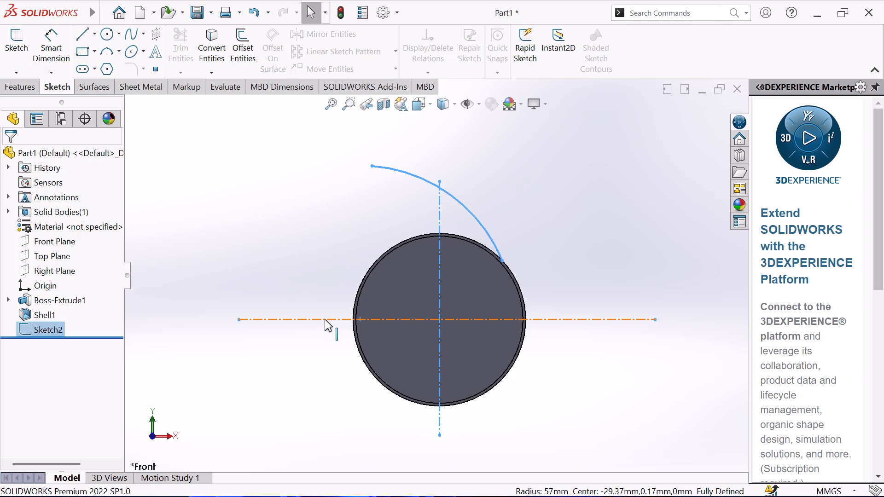
# Create a reference plane parallel to the Right Plane, coincident with the free upper endpoint of the 57 mm radius arc.
pyautogui.click(340, 257)
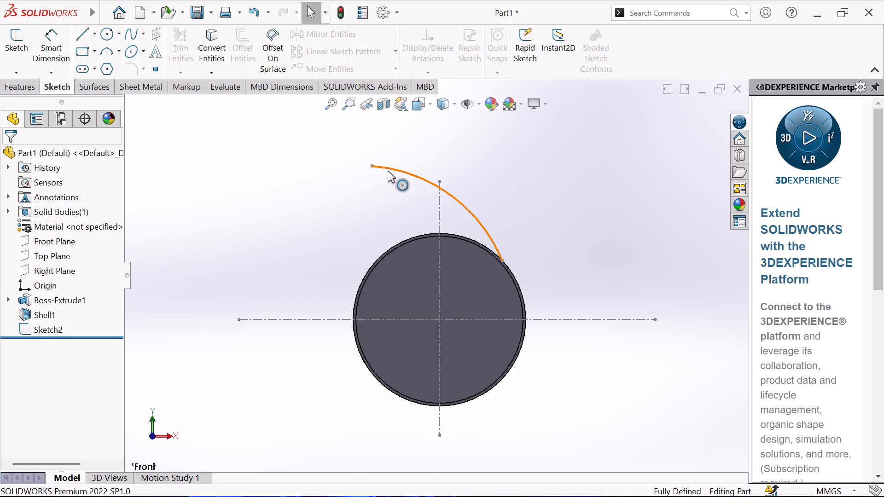
pyautogui.click(23, 87)
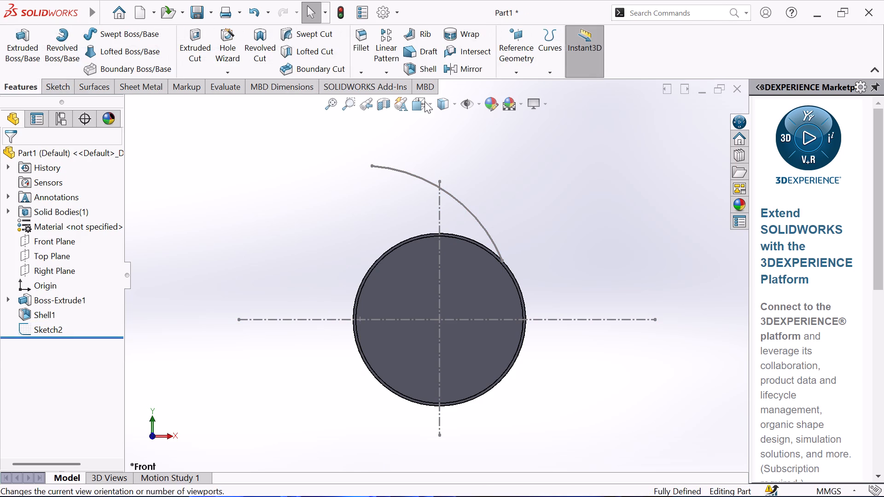
pyautogui.click(519, 44)
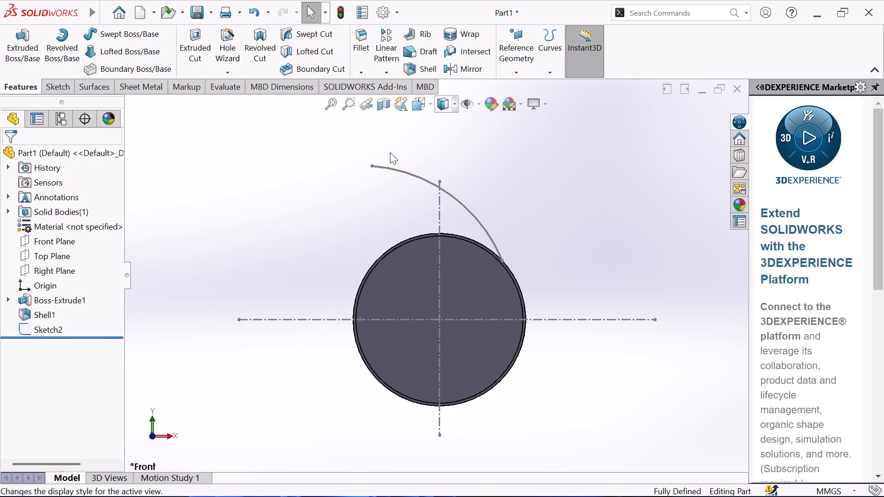
pyautogui.click(518, 51)
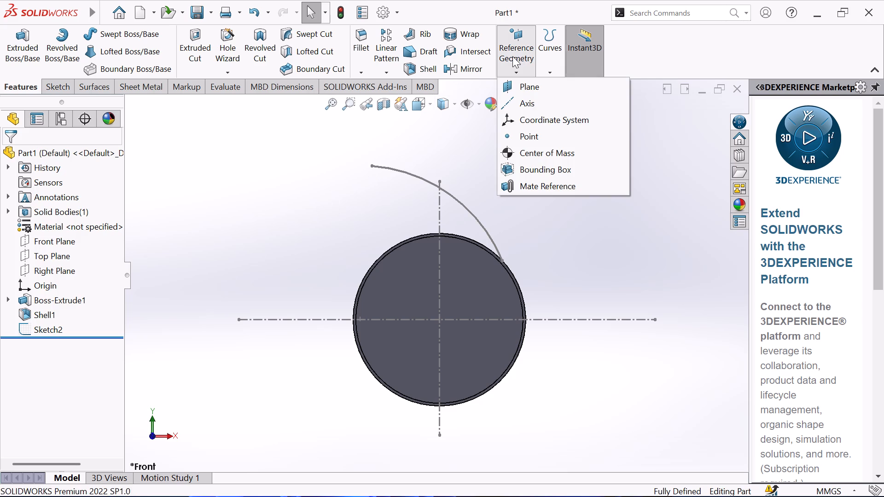
pyautogui.click(513, 89)
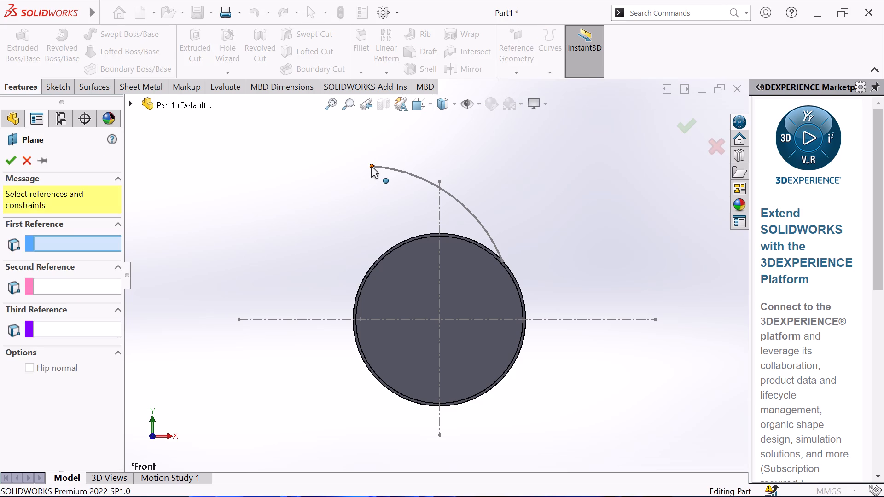
pyautogui.click(371, 166)
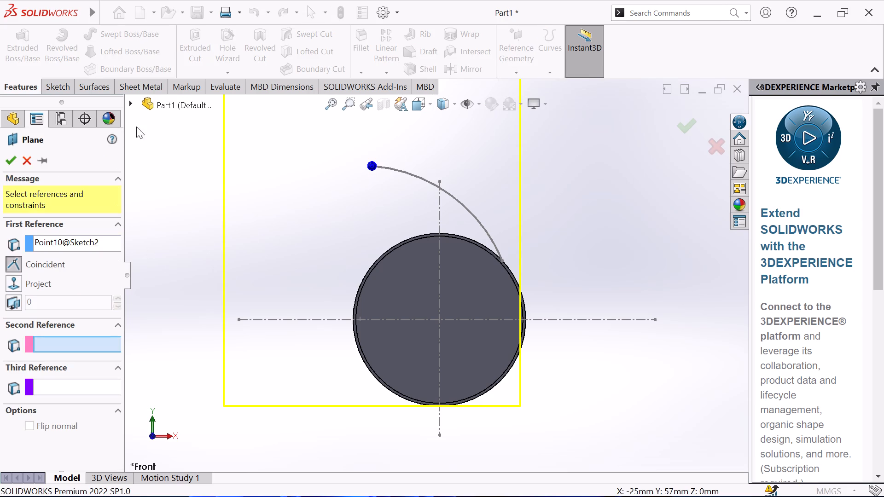
pyautogui.click(133, 102)
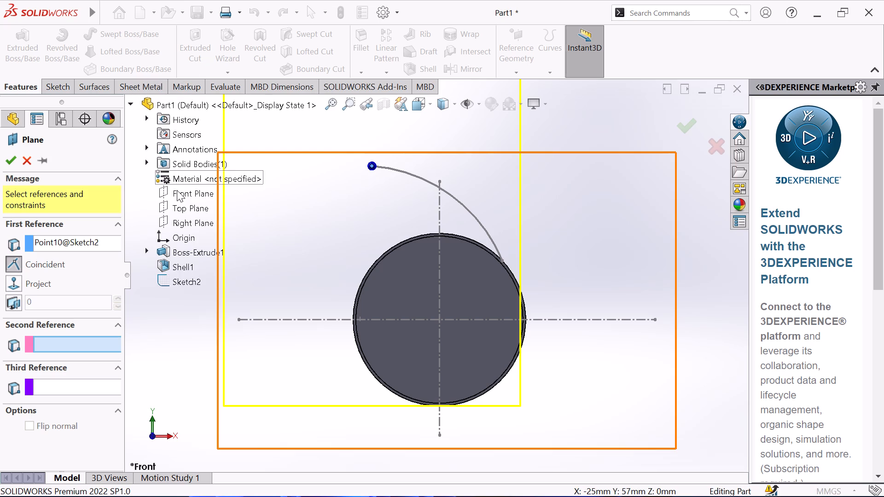
pyautogui.click(183, 222)
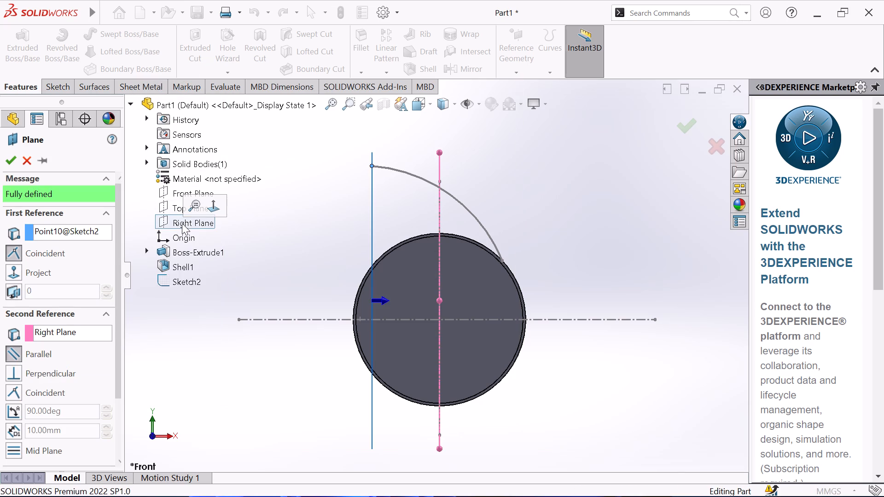
pyautogui.click(3, 159)
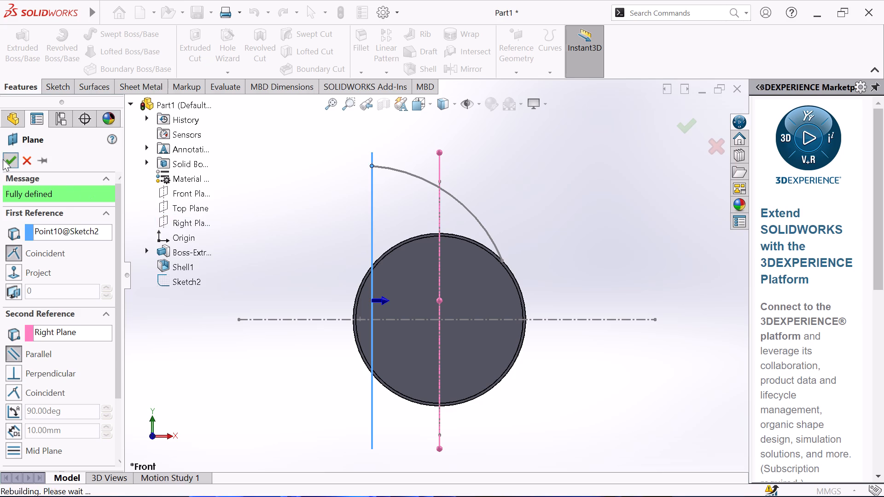
# Open a sketch on the new plane and draw a horizontal centerline about 19 mm long from the arc's upper endpoint toward +Z.
pyautogui.scroll(1, 262, 230)
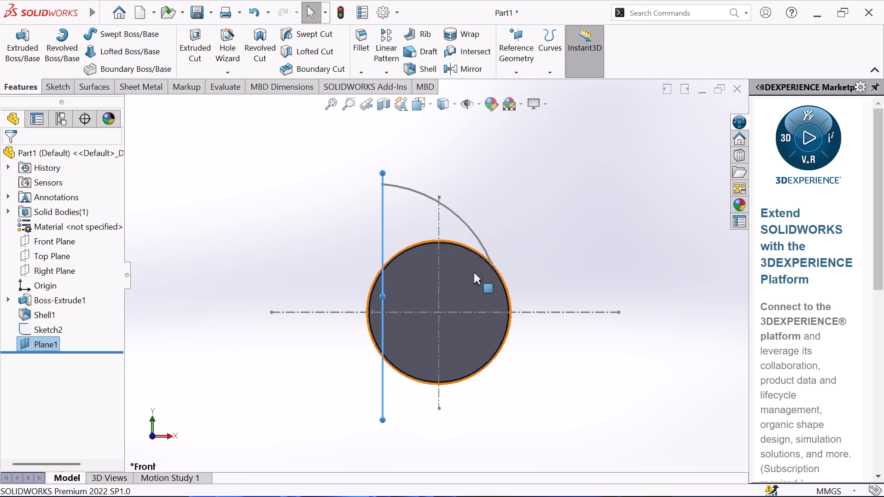
pyautogui.click(64, 85)
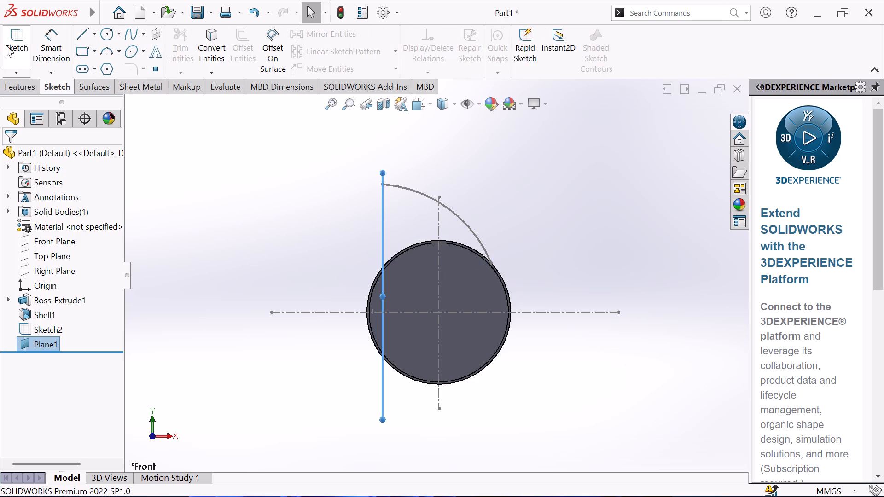
pyautogui.click(6, 45)
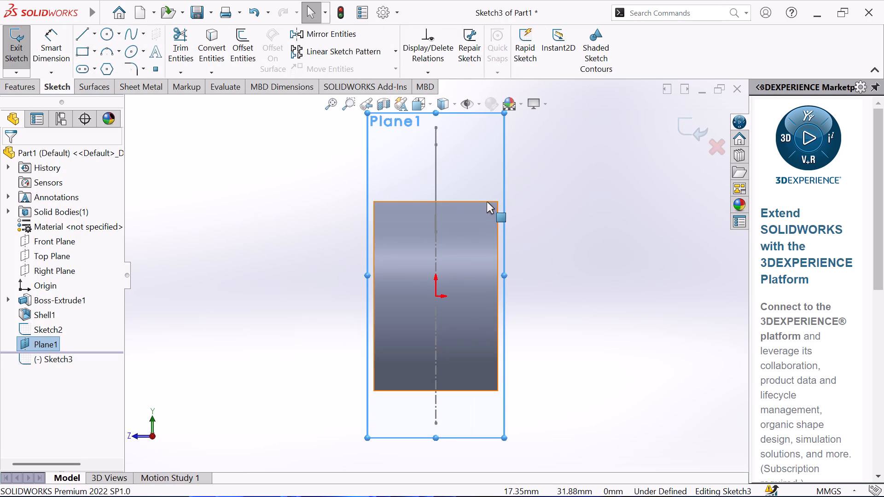
pyautogui.scroll(2, 465, 161)
pyautogui.scroll(-3, 457, 144)
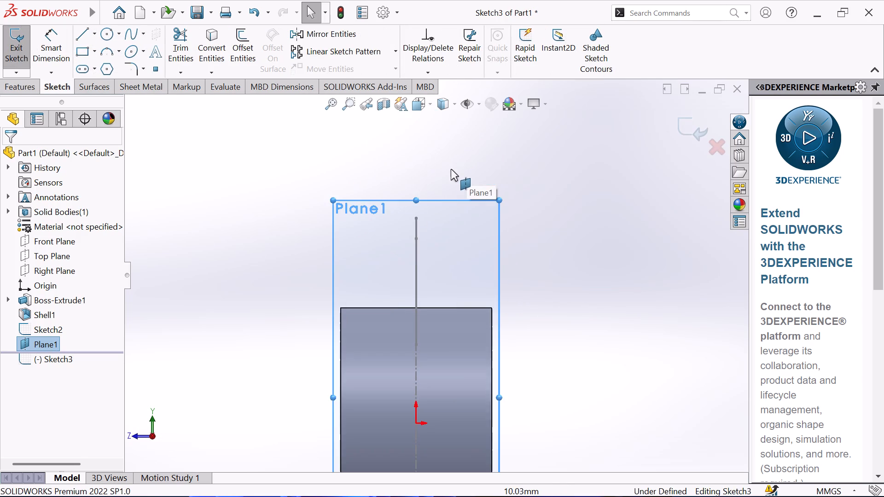
pyautogui.scroll(-2, 450, 195)
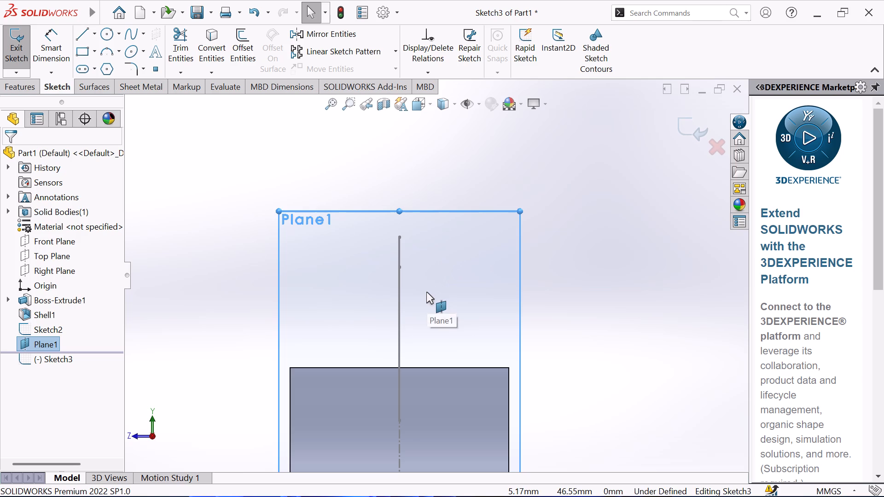
pyautogui.click(94, 36)
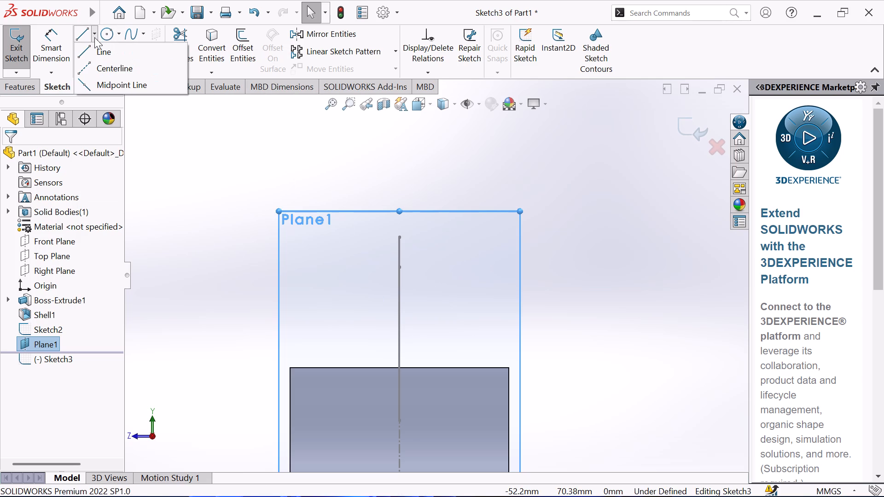
pyautogui.click(84, 64)
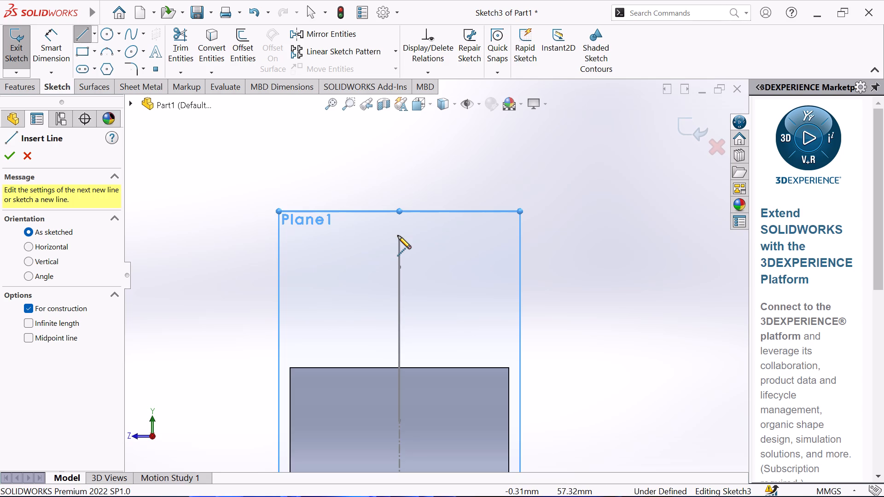
pyautogui.scroll(-4, 403, 242)
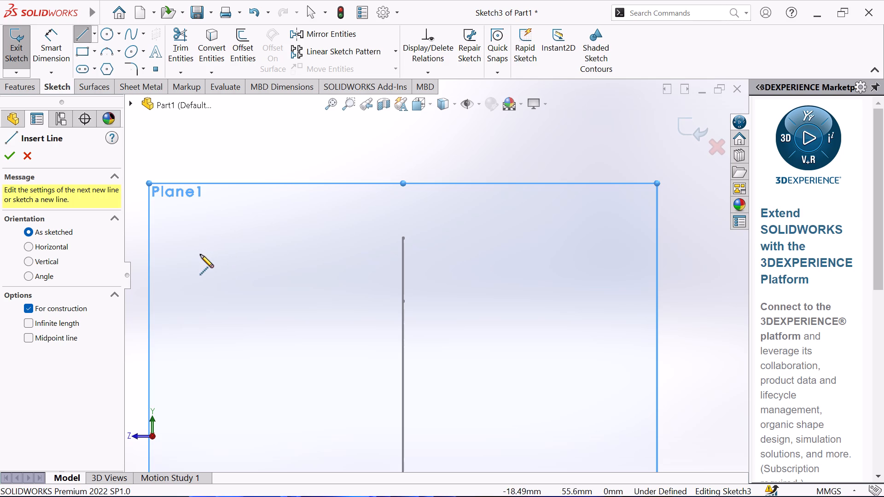
pyautogui.click(403, 237)
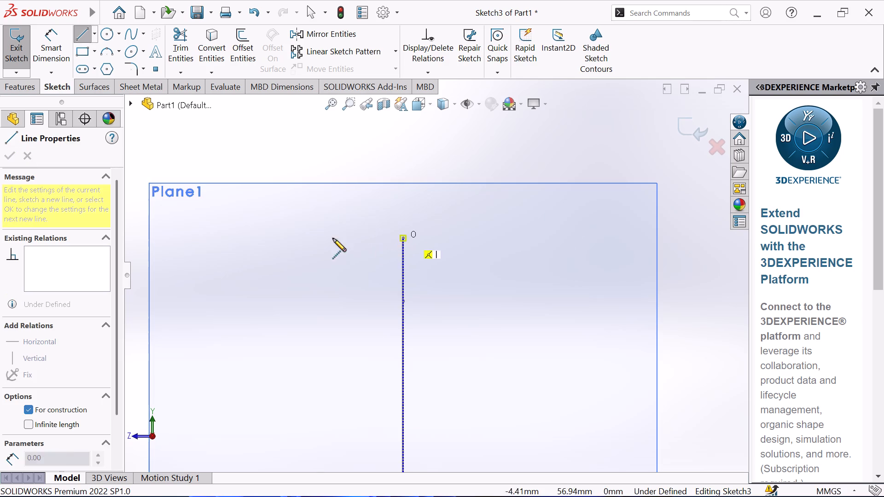
pyautogui.click(193, 237)
pyautogui.rightClick(266, 281)
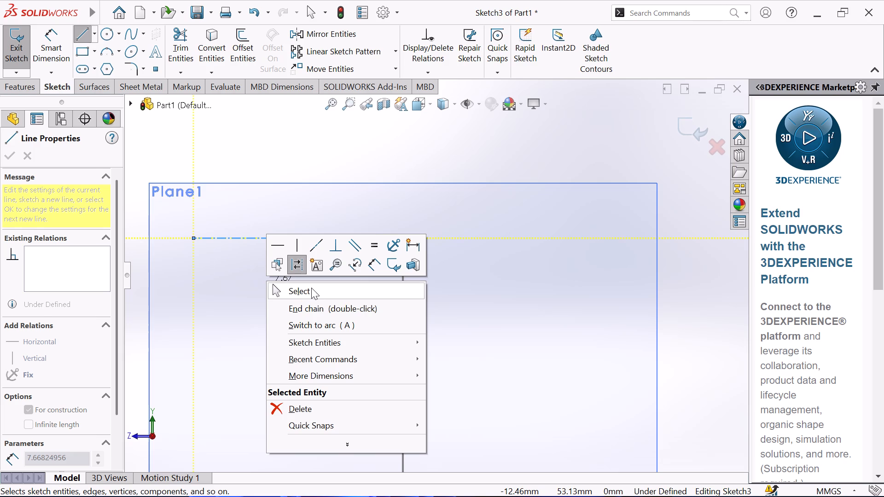
pyautogui.click(311, 288)
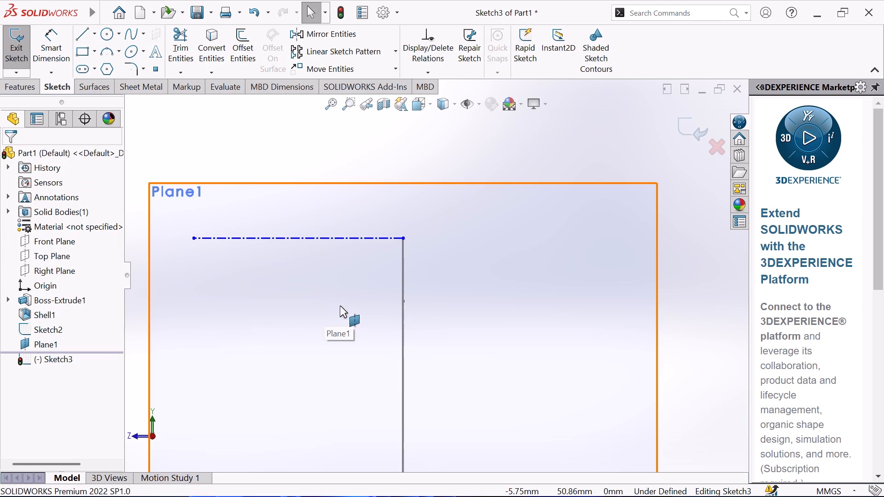
# Continue the horizontal centerline on the opposite side with a second centerline about 21 mm long from the same endpoint.
pyautogui.moveTo(404, 237); pyautogui.dragTo(420, 241)
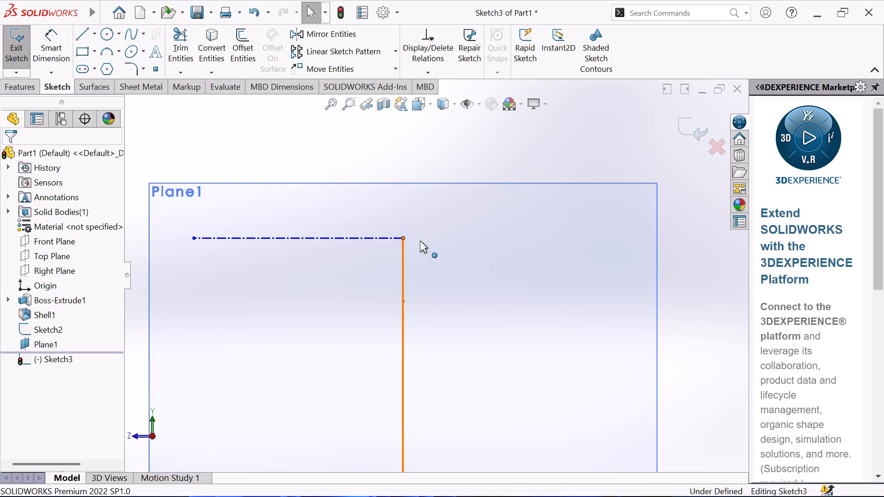
pyautogui.moveTo(420, 241); pyautogui.dragTo(570, 239)
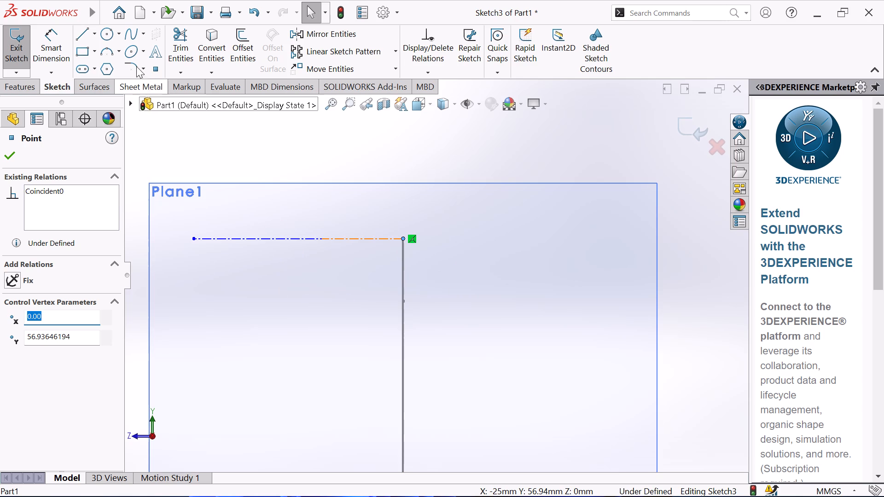
pyautogui.click(94, 35)
pyautogui.click(92, 69)
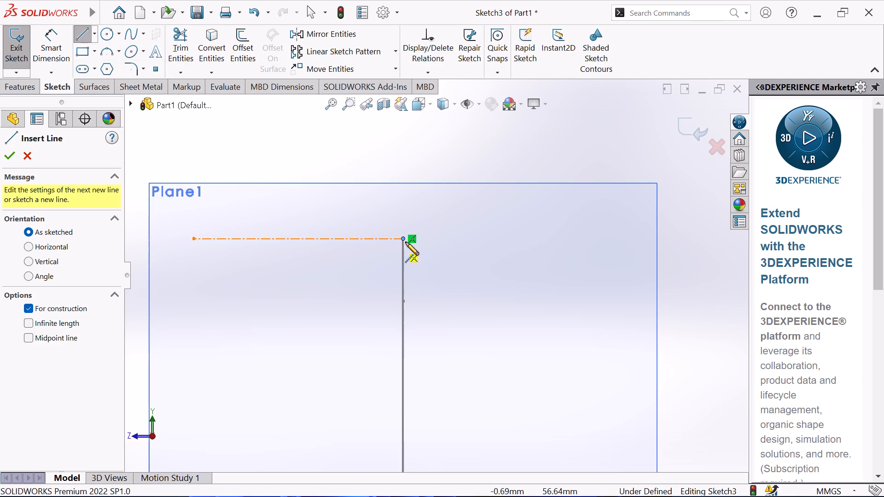
pyautogui.click(403, 238)
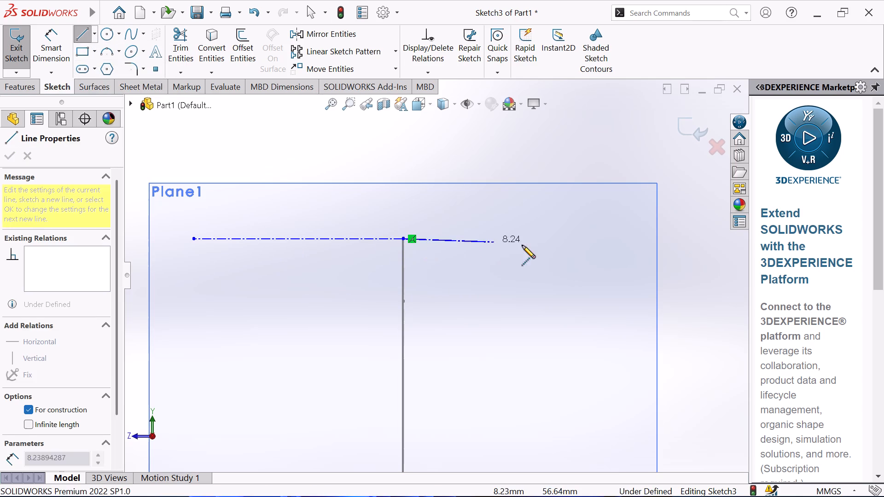
pyautogui.click(636, 238)
pyautogui.rightClick(634, 277)
pyautogui.click(659, 284)
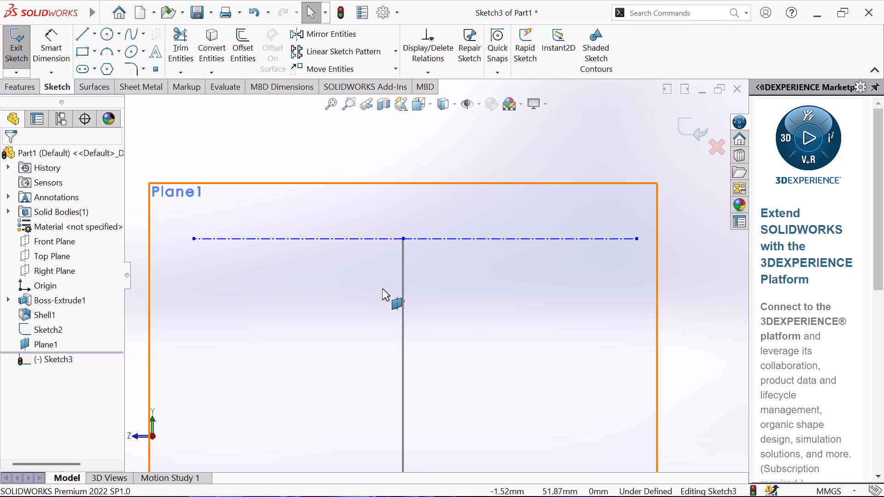
# Draw a vertical centerline about 27 mm long crossing the point where the two horizontal centerlines meet.
pyautogui.click(95, 34)
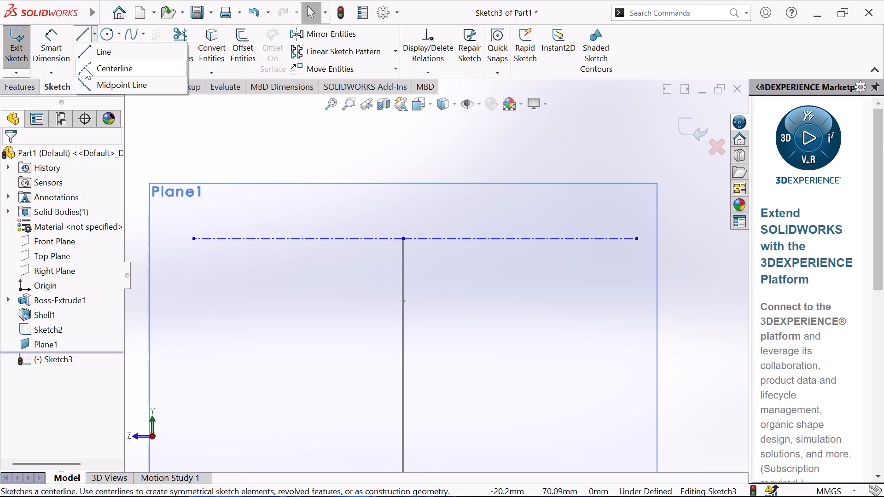
pyautogui.click(85, 68)
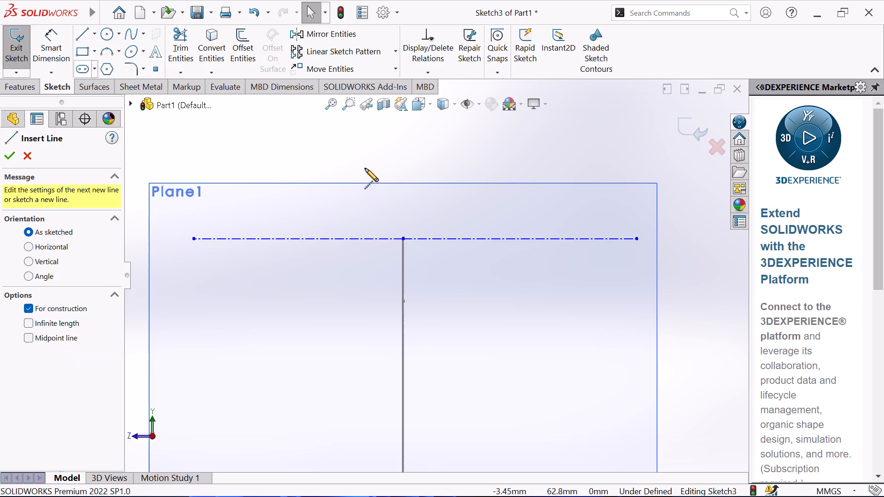
pyautogui.click(402, 136)
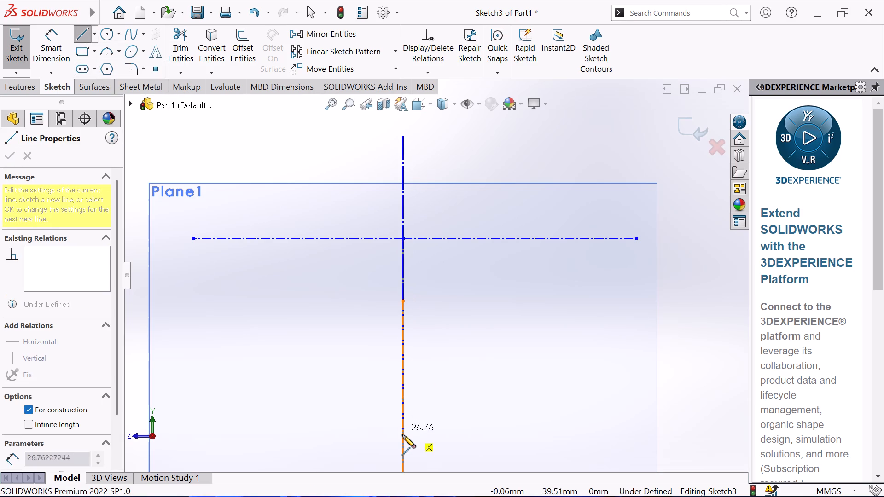
pyautogui.click(402, 436)
pyautogui.rightClick(487, 361)
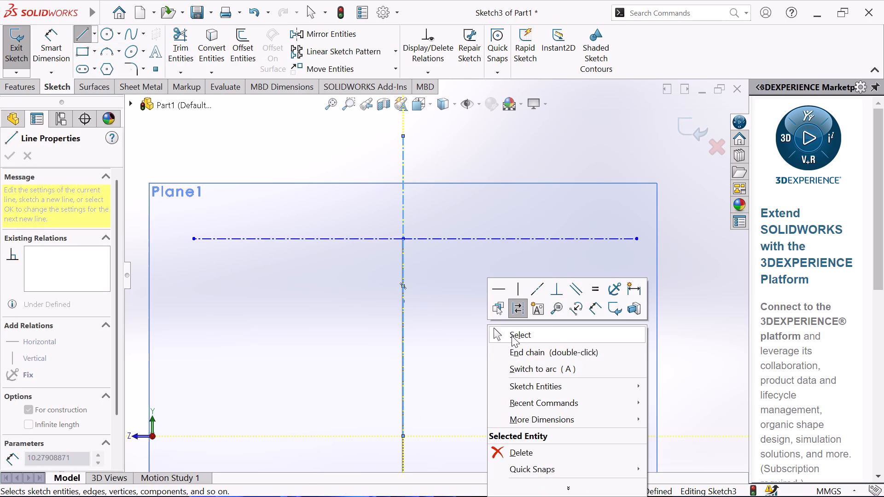
pyautogui.click(512, 335)
# Examine the crossed centerlines in relation to the cylinder and the origin.
pyautogui.scroll(4, 398, 296)
pyautogui.scroll(2, 419, 335)
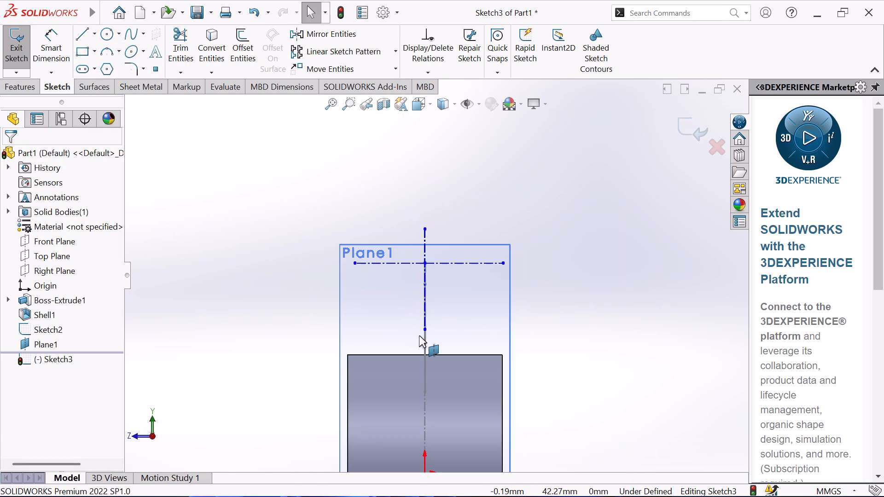
pyautogui.scroll(3, 422, 365)
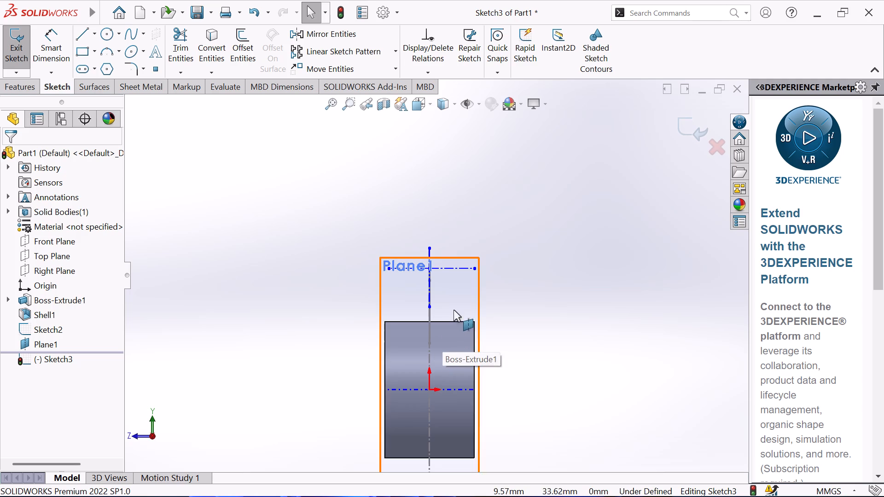
pyautogui.rightClick(545, 276)
pyautogui.click(320, 239)
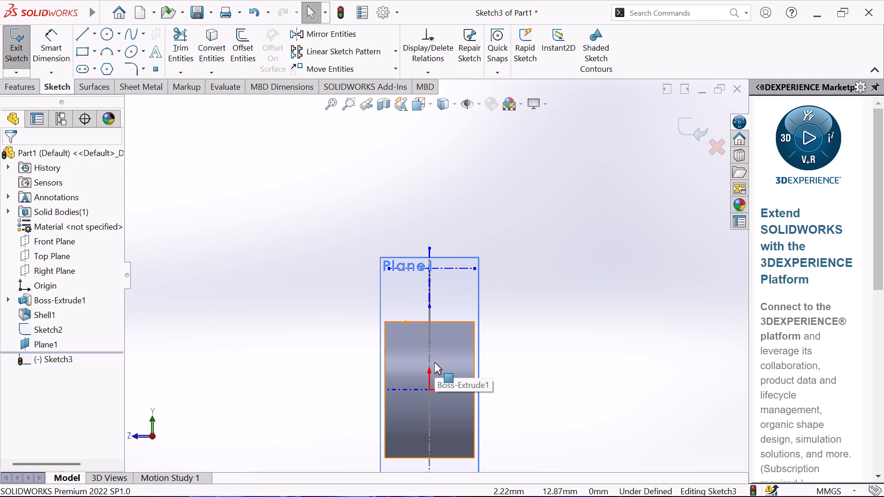
pyautogui.scroll(-2, 471, 296)
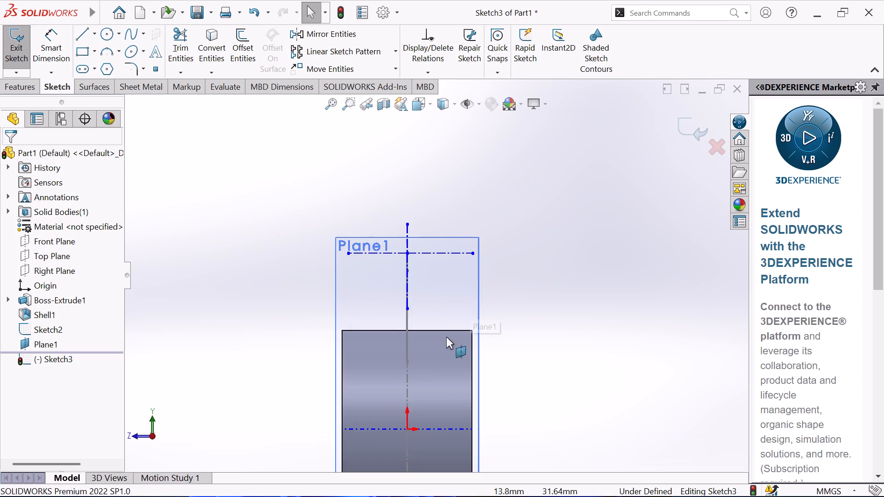
pyautogui.scroll(3, 428, 364)
pyautogui.scroll(-2, 409, 418)
pyautogui.scroll(-2, 436, 144)
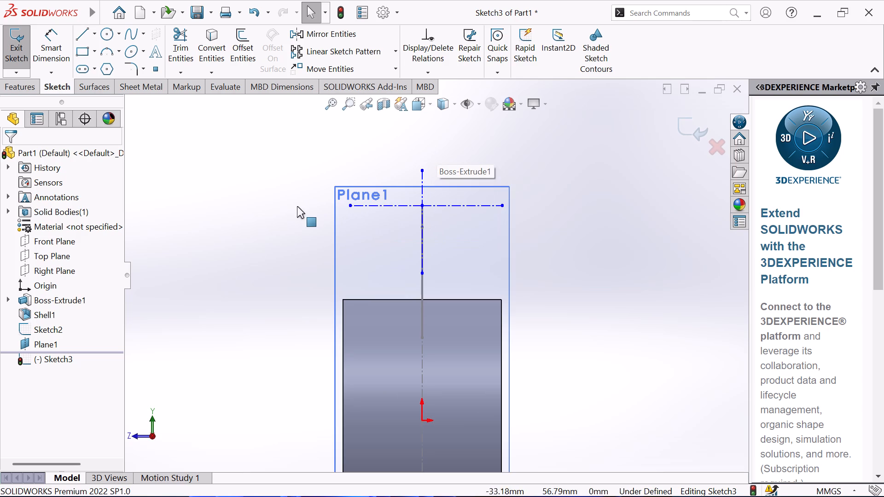
pyautogui.click(297, 206)
pyautogui.scroll(-3, 452, 155)
pyautogui.scroll(-1, 422, 248)
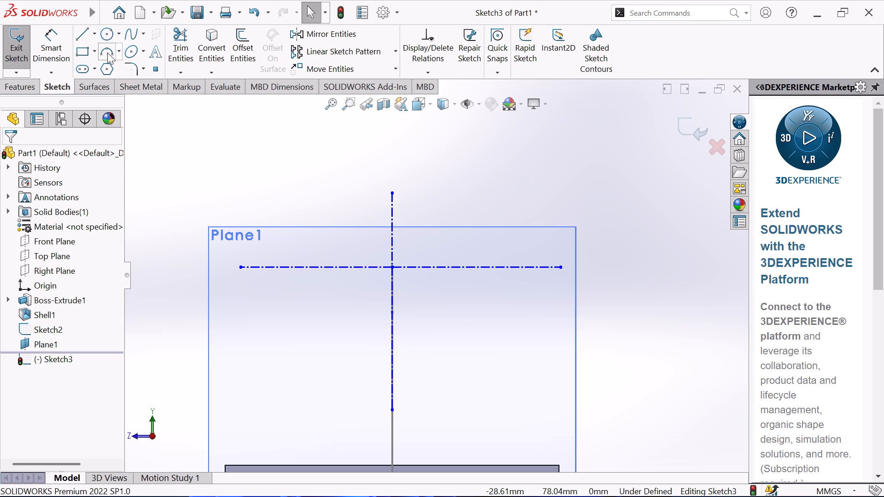
# Draw a corner rectangle about 18 mm wide and 11 mm high, its top edge along the horizontal centerline and spanning the vertical centerline.
pyautogui.click(83, 52)
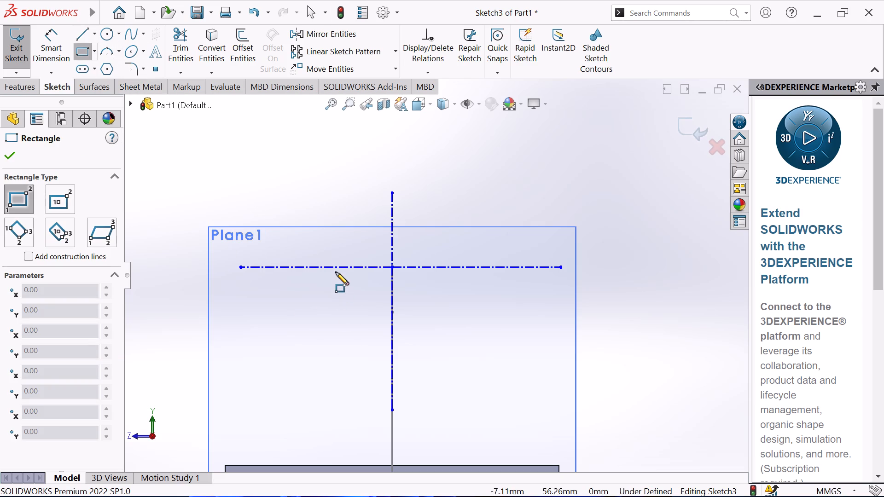
pyautogui.click(332, 268)
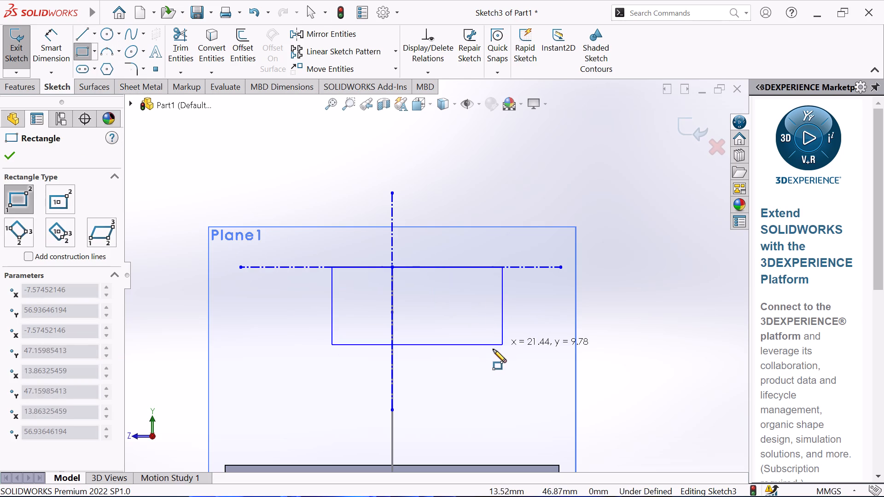
pyautogui.click(475, 354)
pyautogui.rightClick(506, 185)
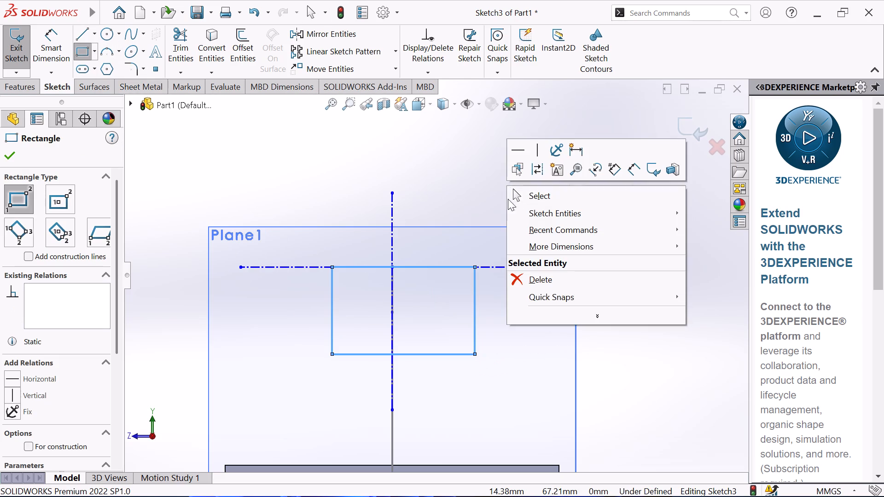
pyautogui.click(546, 199)
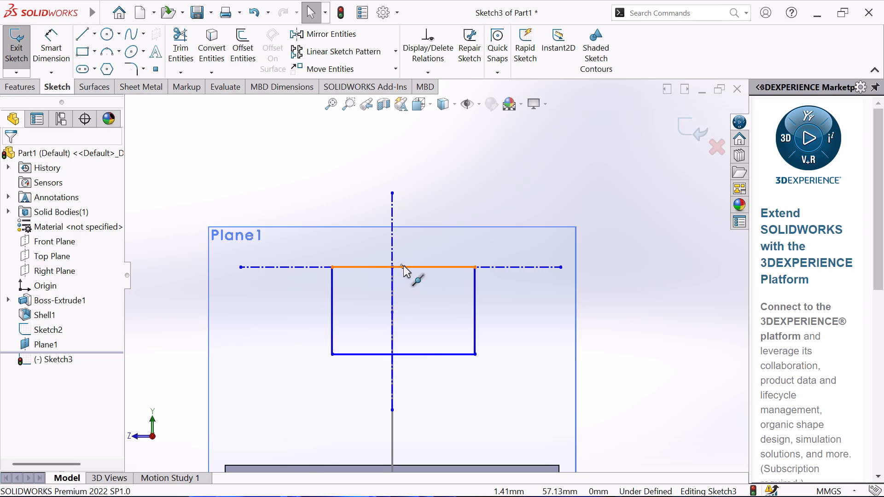
# Make the midpoint of the rectangle's top edge coincident with the vertical centerline.
pyautogui.click(403, 268)
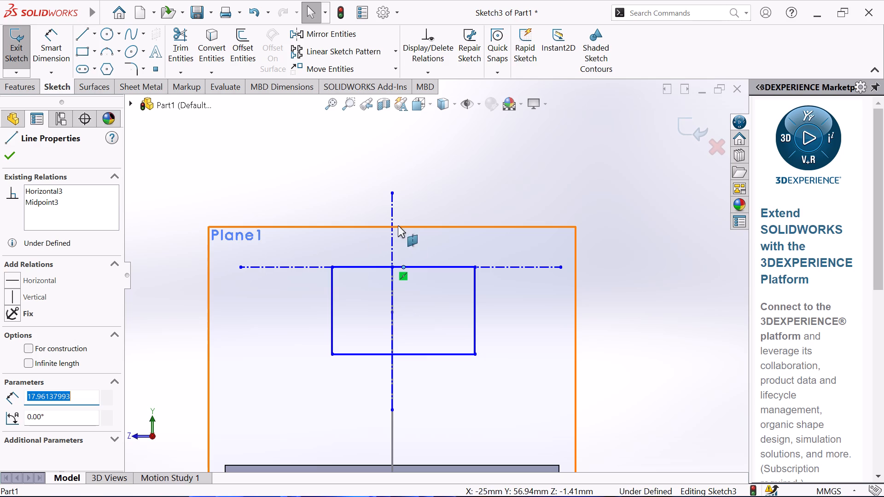
pyautogui.keyDown('ctrl'); pyautogui.click(394, 241); pyautogui.keyUp('ctrl')
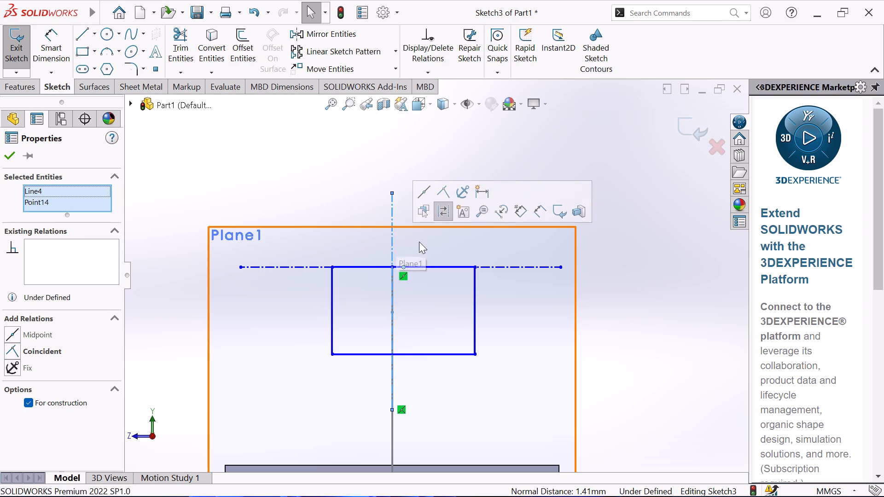
pyautogui.click(443, 195)
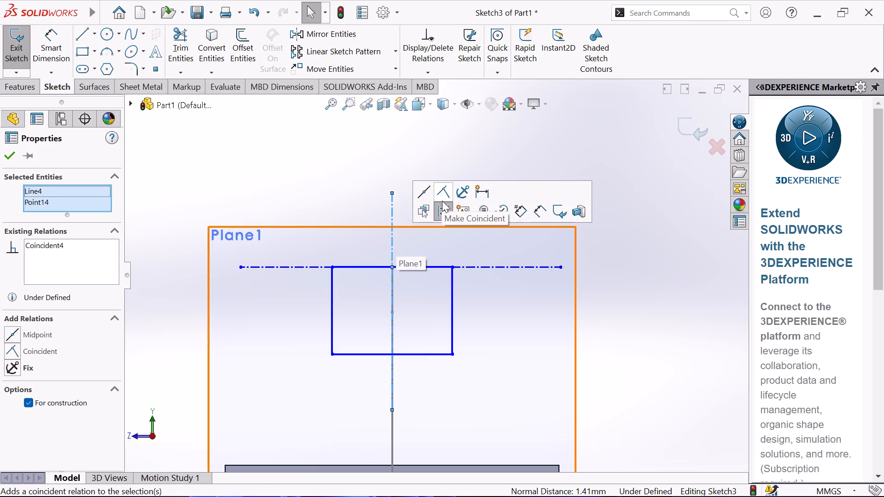
pyautogui.click(4, 155)
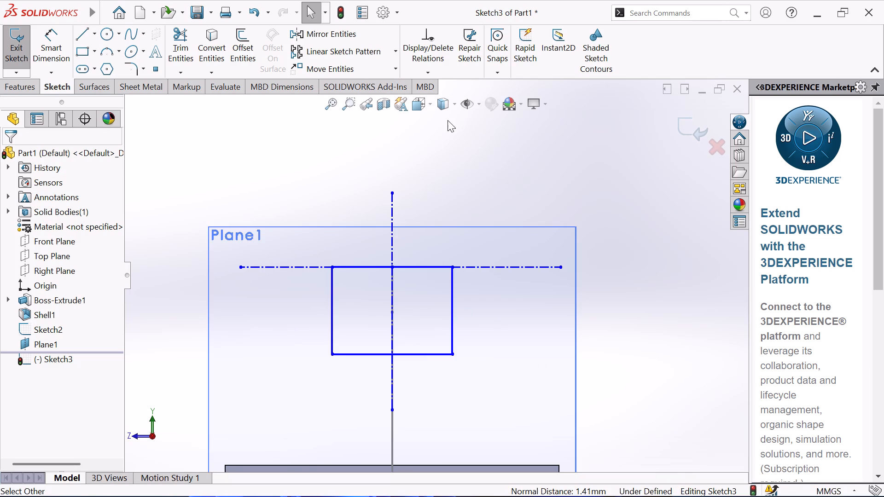
# Add a symmetric relation between the rectangle's two top corners about the vertical centerline.
pyautogui.click(434, 71)
pyautogui.click(461, 99)
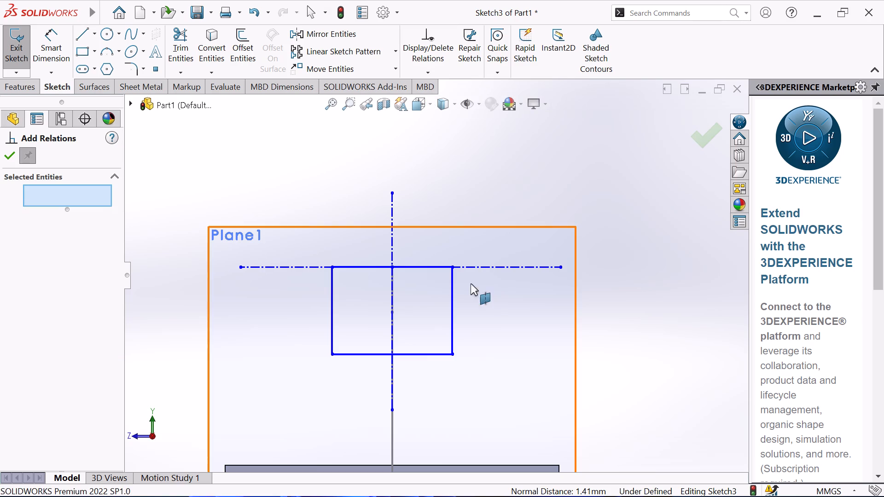
pyautogui.click(452, 266)
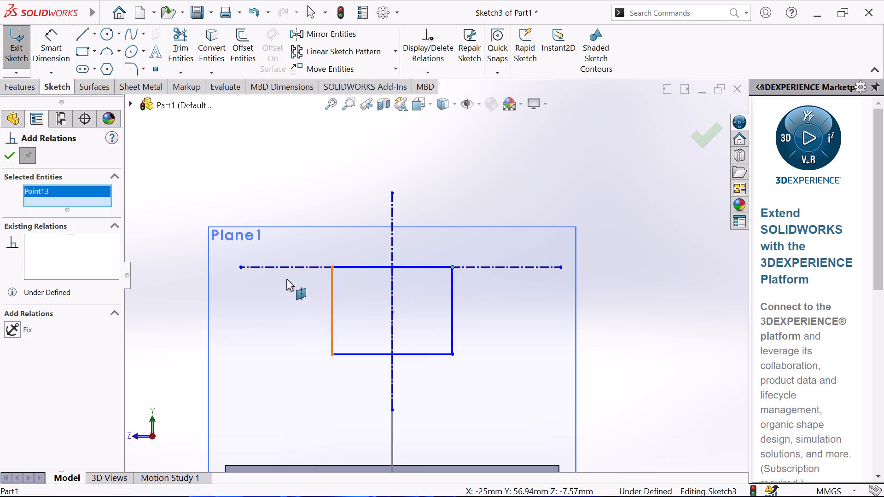
pyautogui.click(333, 265)
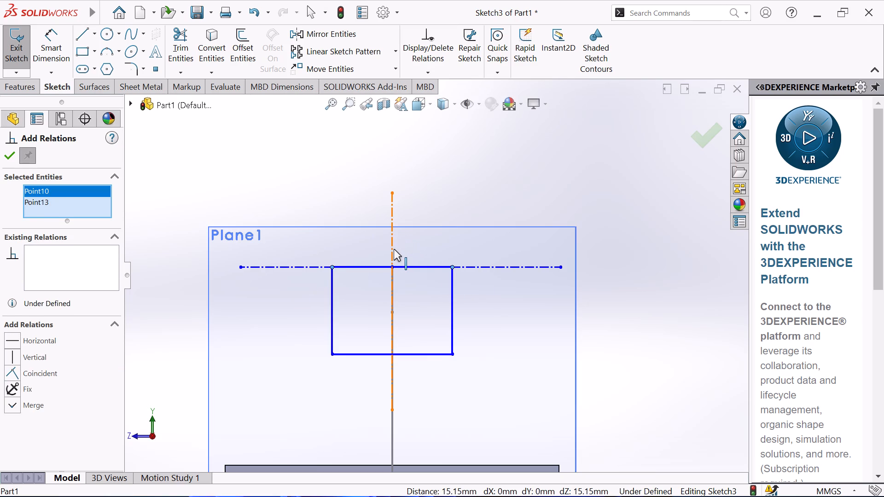
pyautogui.click(394, 249)
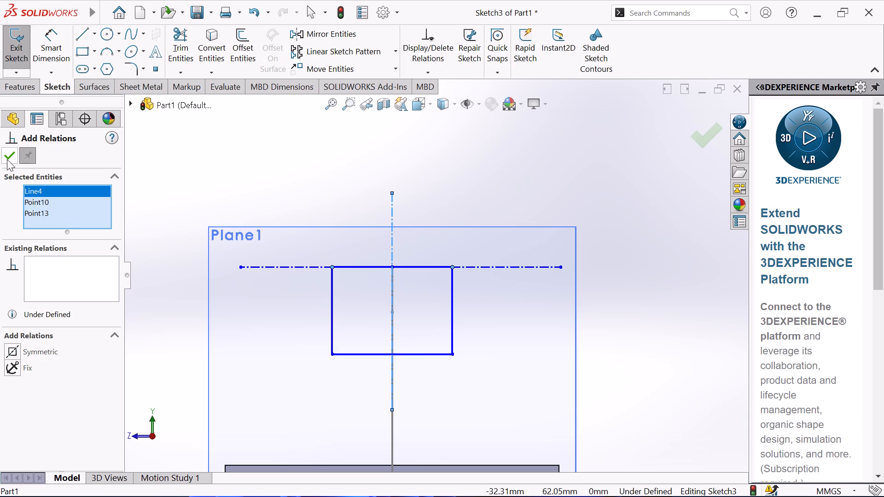
pyautogui.click(15, 351)
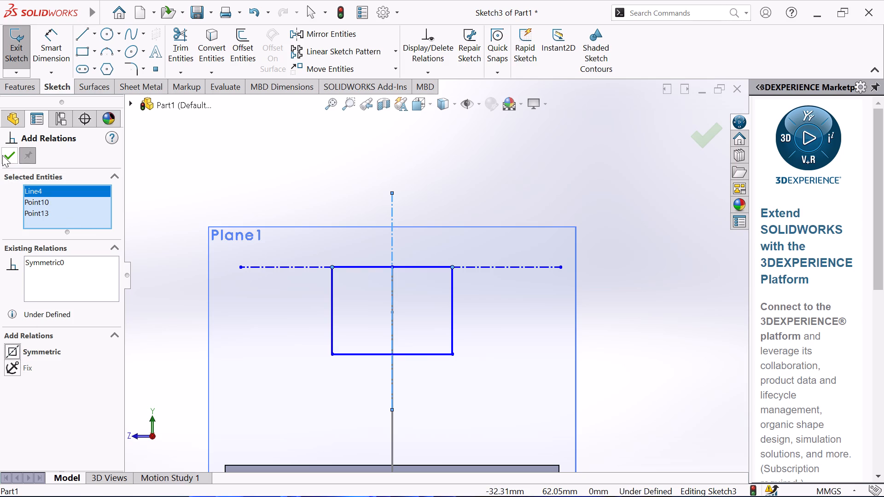
pyautogui.click(2, 155)
# Dimension the rectangle 40 mm wide along its top edge and 24 mm high along its side.
pyautogui.click(47, 44)
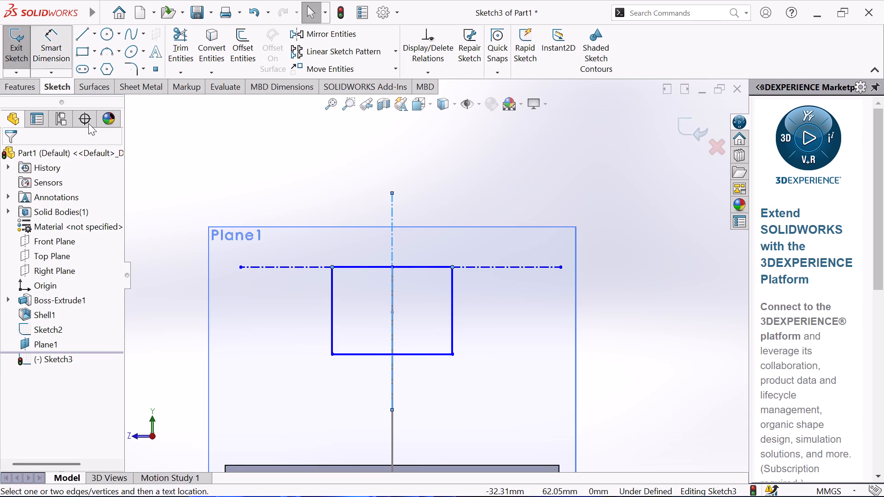
pyautogui.click(370, 266)
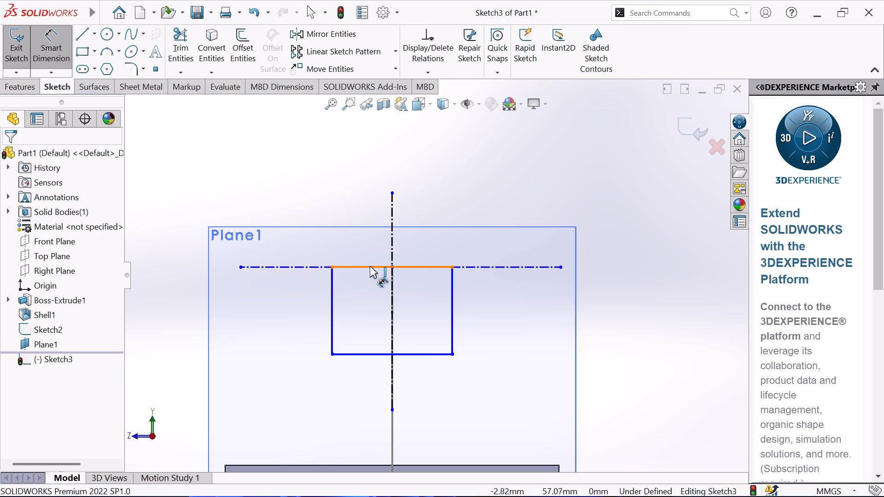
pyautogui.click(403, 208)
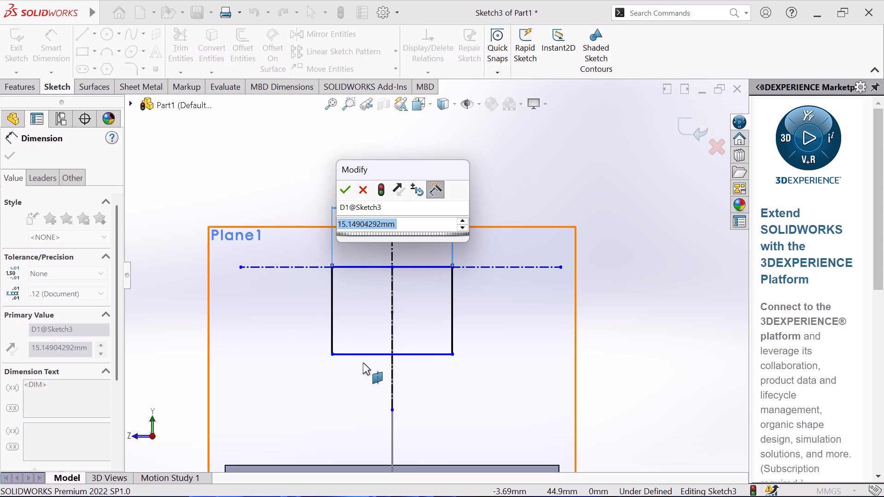
pyautogui.write('40')
pyautogui.press('Return')
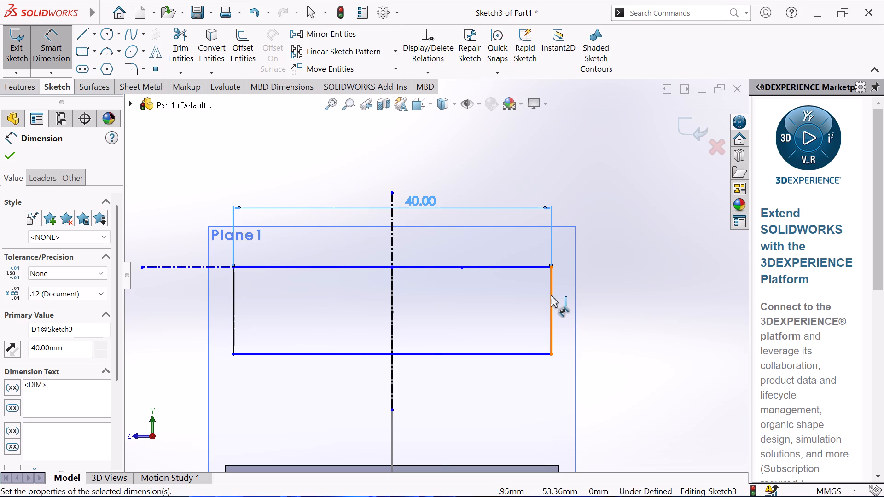
pyautogui.click(551, 295)
pyautogui.click(642, 314)
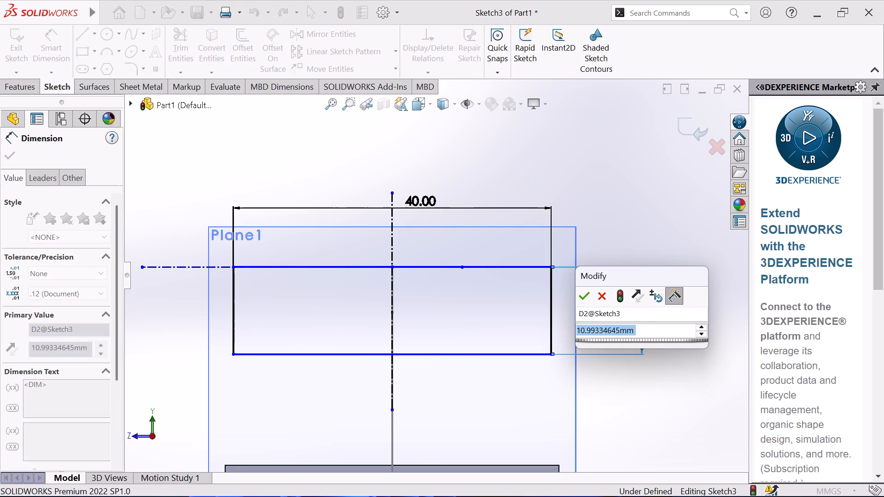
pyautogui.write('24')
pyautogui.press('Return')
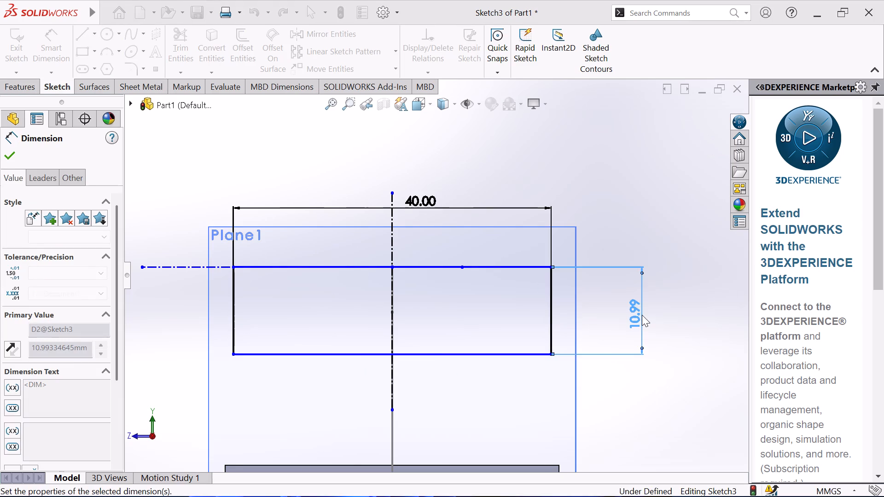
# Make the rectangle's top edge coincident with the upper endpoint of the arc in the earlier sketch.
pyautogui.scroll(4, 507, 210)
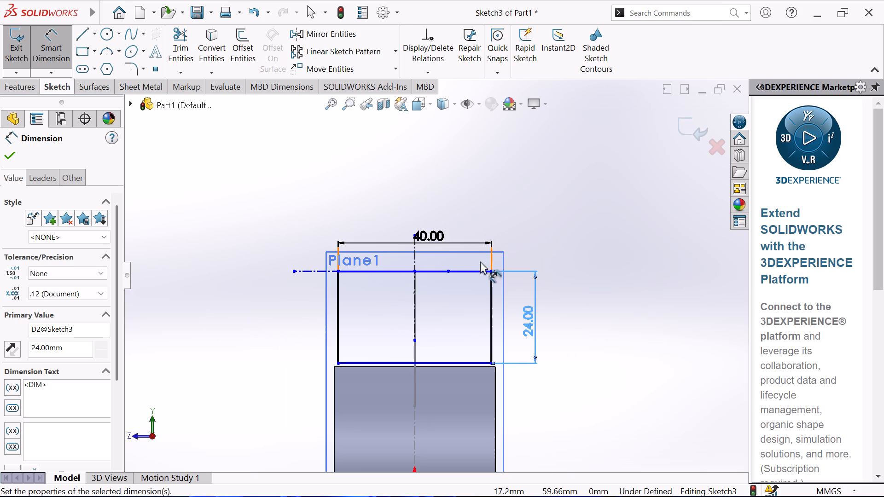
pyautogui.scroll(-11, 425, 281)
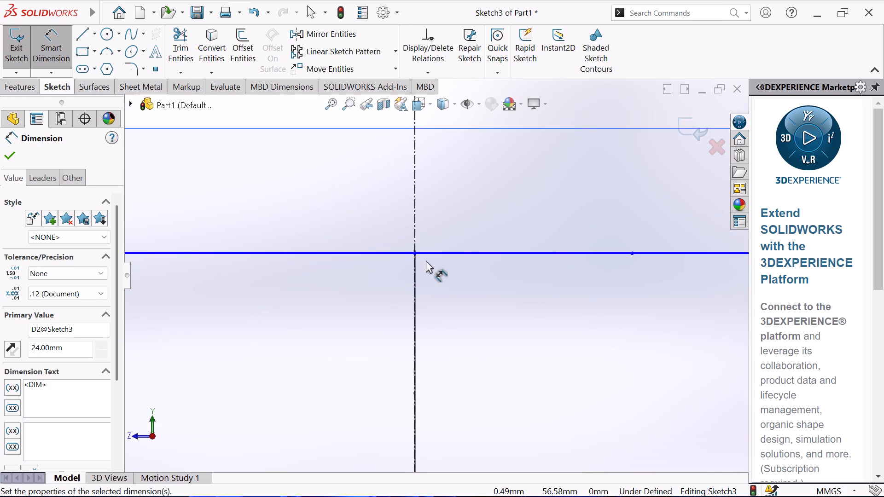
pyautogui.scroll(-8, 425, 259)
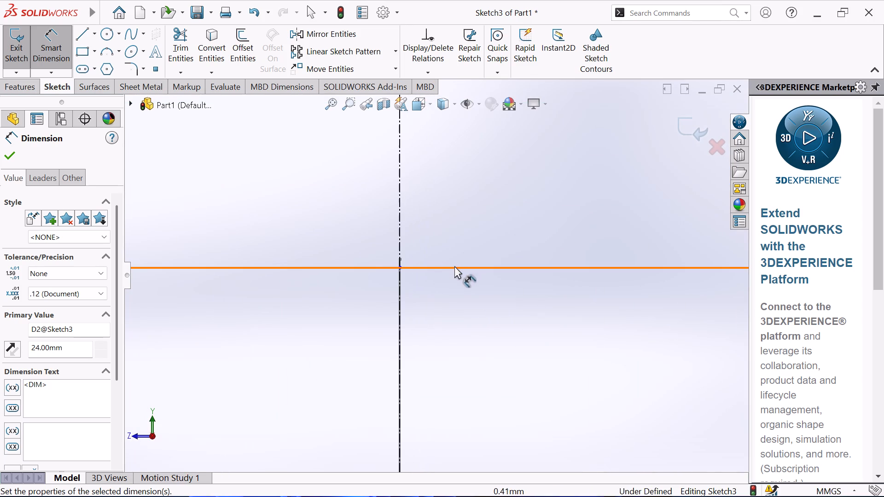
pyautogui.moveTo(467, 242); pyautogui.dragTo(460, 248, button='middle')
pyautogui.scroll(4, 475, 247)
pyautogui.moveTo(659, 166); pyautogui.dragTo(651, 177, button='middle')
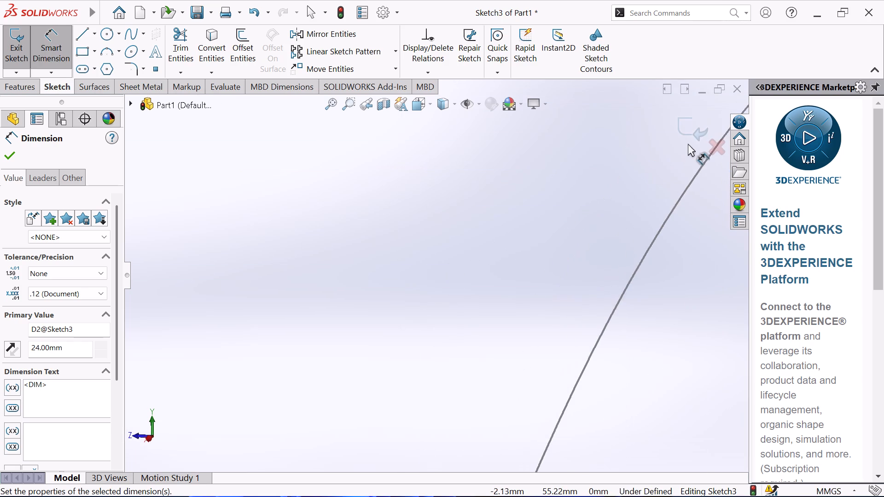
pyautogui.scroll(4, 689, 141)
pyautogui.scroll(-3, 634, 153)
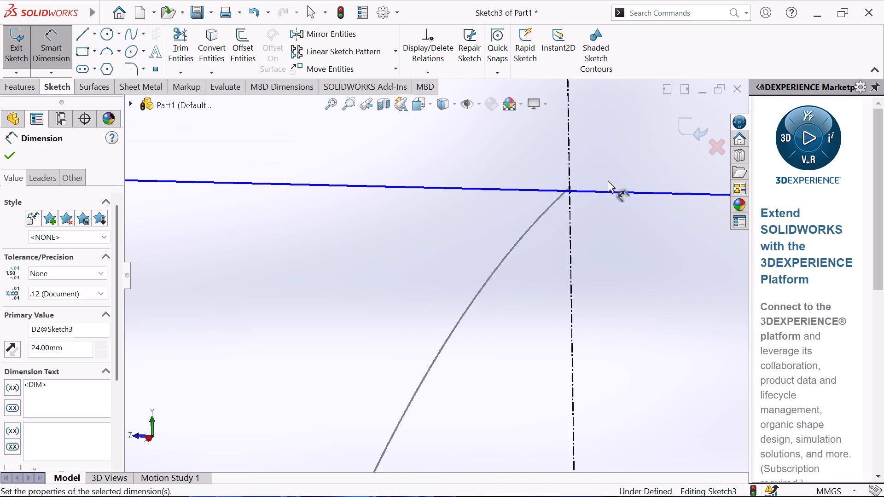
pyautogui.scroll(-3, 607, 180)
pyautogui.scroll(-4, 556, 195)
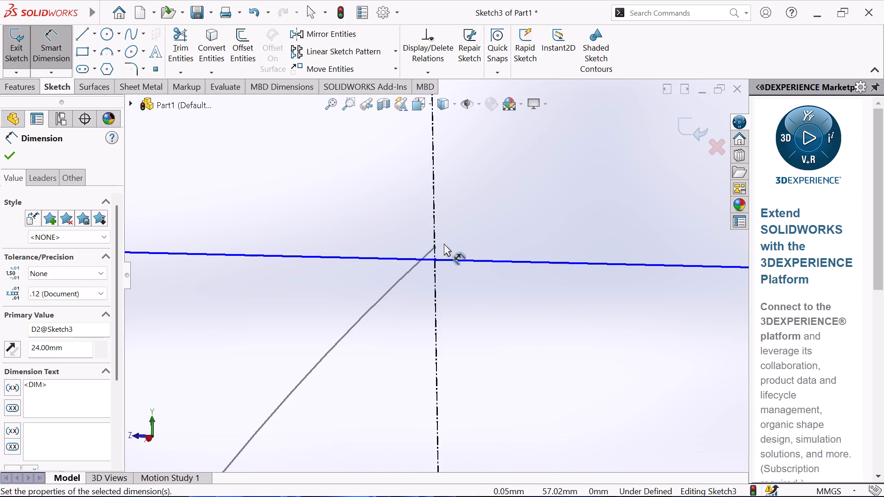
pyautogui.rightClick(312, 208)
pyautogui.click(342, 249)
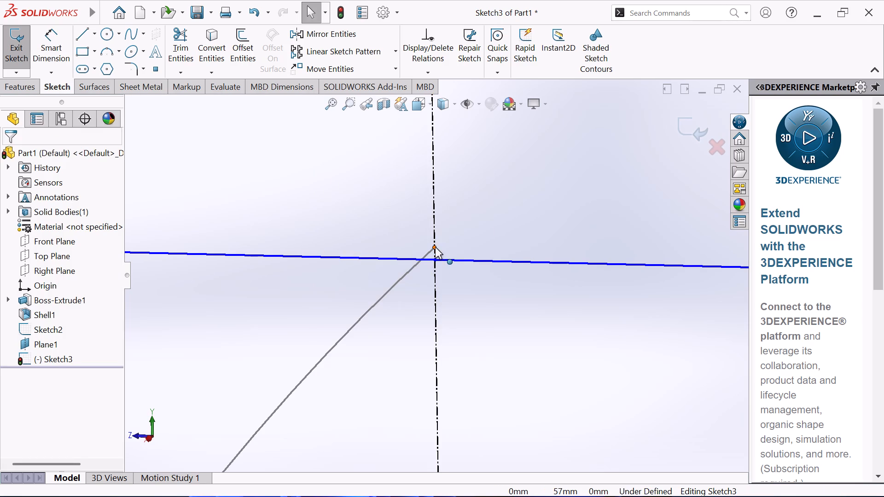
pyautogui.click(435, 247)
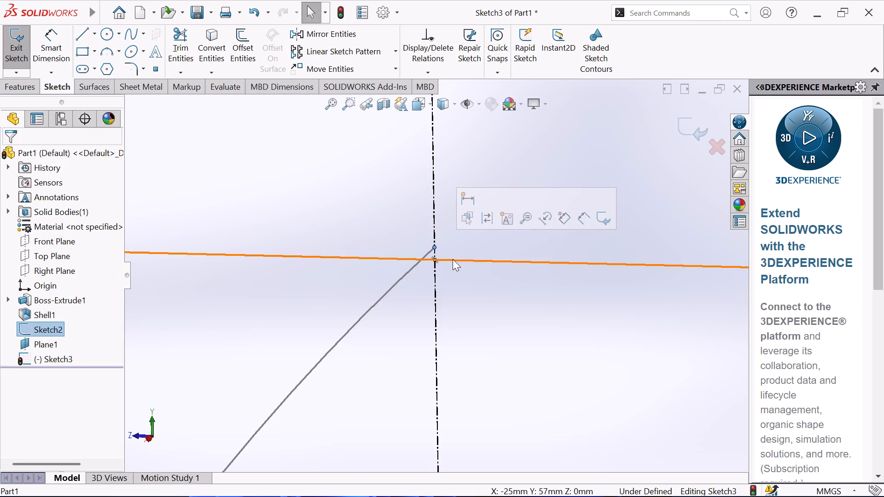
pyautogui.keyDown('ctrl'); pyautogui.click(452, 260); pyautogui.keyUp('ctrl')
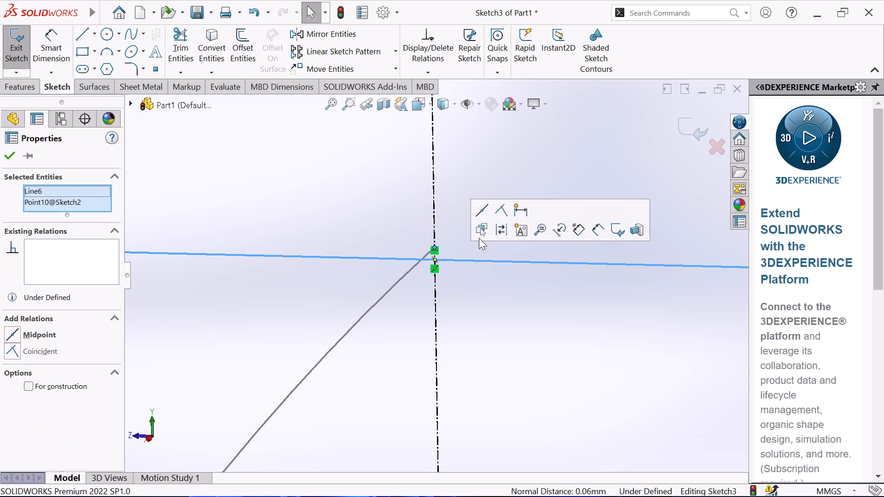
pyautogui.click(499, 208)
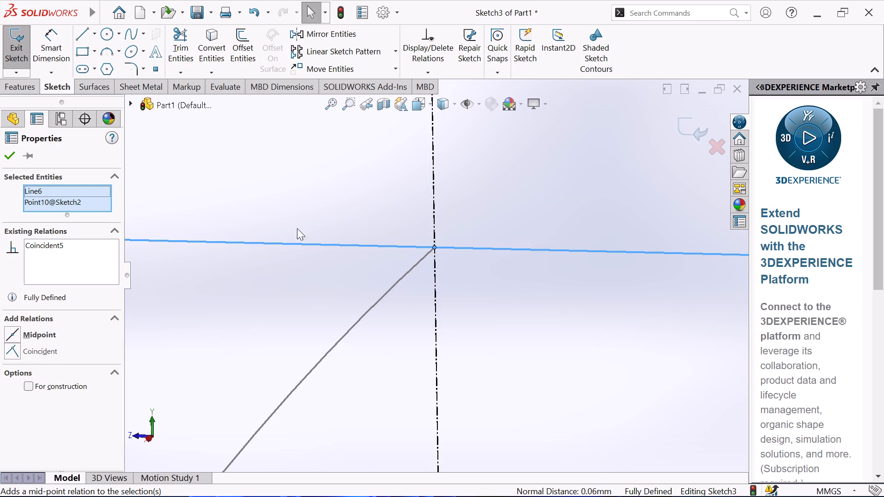
pyautogui.click(11, 159)
# View the whole rectangle sketch and the cylinder in the Right orientation.
pyautogui.scroll(3, 382, 244)
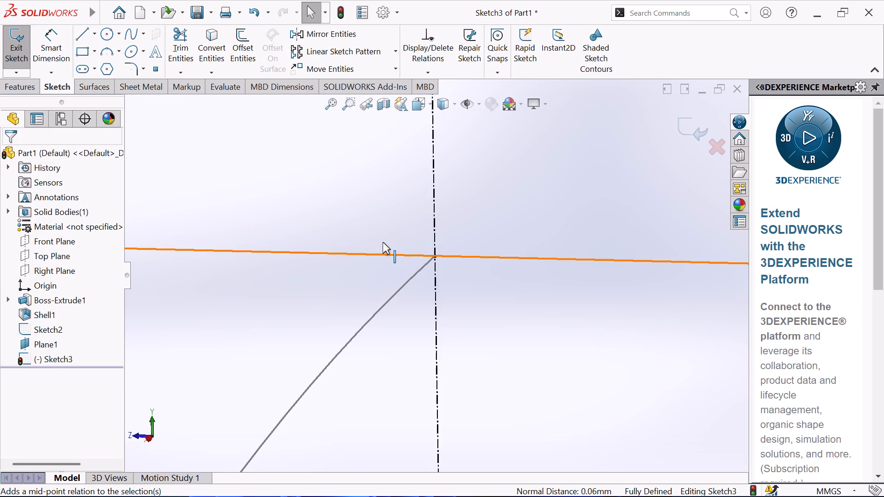
pyautogui.scroll(4, 384, 243)
pyautogui.scroll(12, 426, 268)
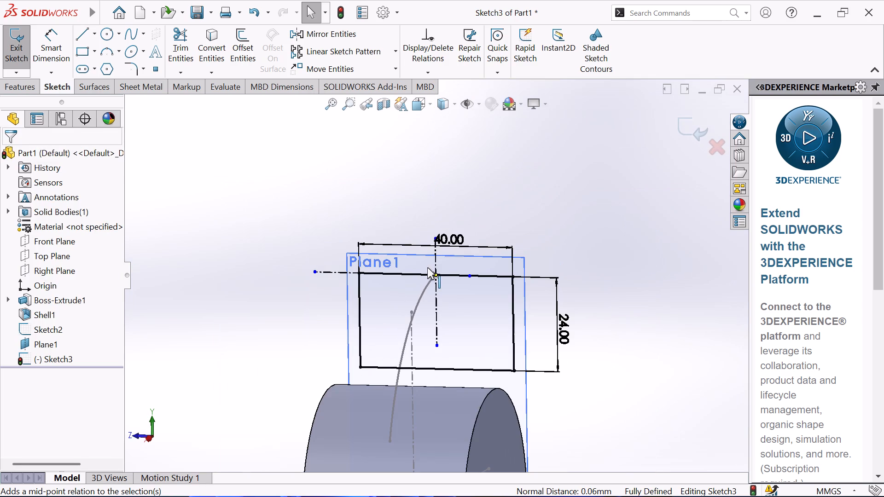
pyautogui.click(419, 106)
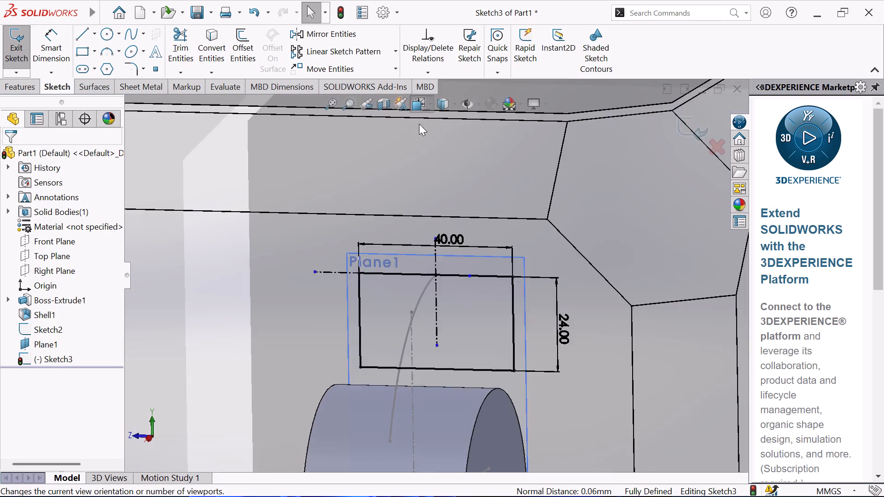
pyautogui.click(341, 351)
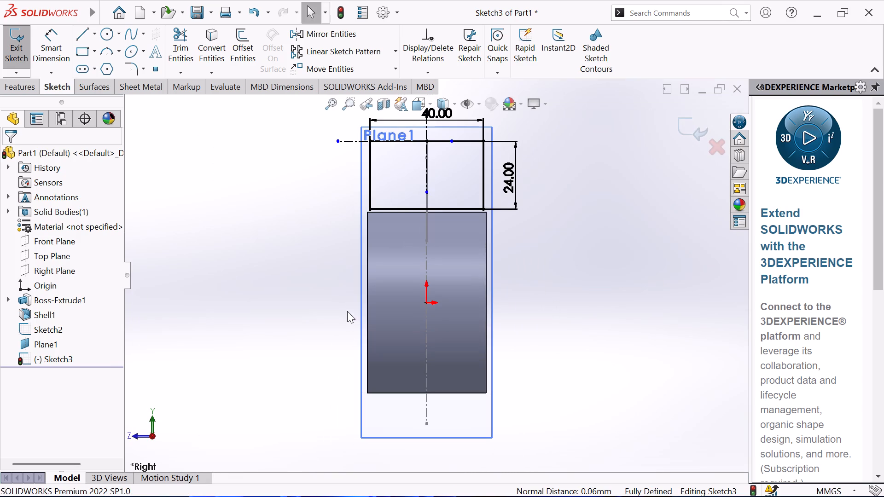
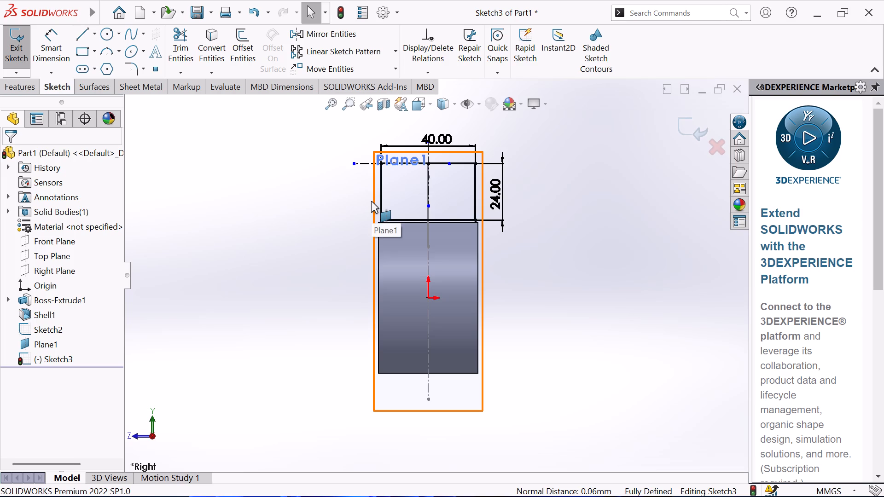
# Finish and exit the rectangular profile sketch on Plane1.
pyautogui.scroll(1, 371, 201)
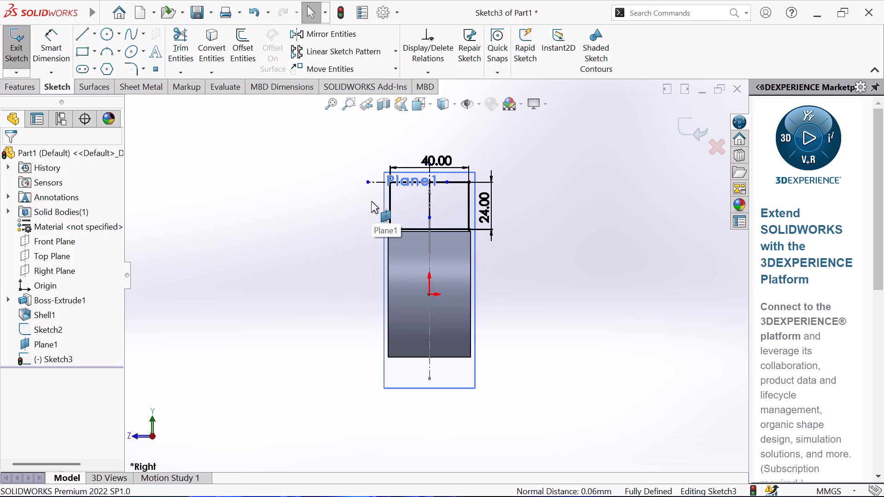
pyautogui.moveTo(314, 229); pyautogui.dragTo(380, 260, button='middle')
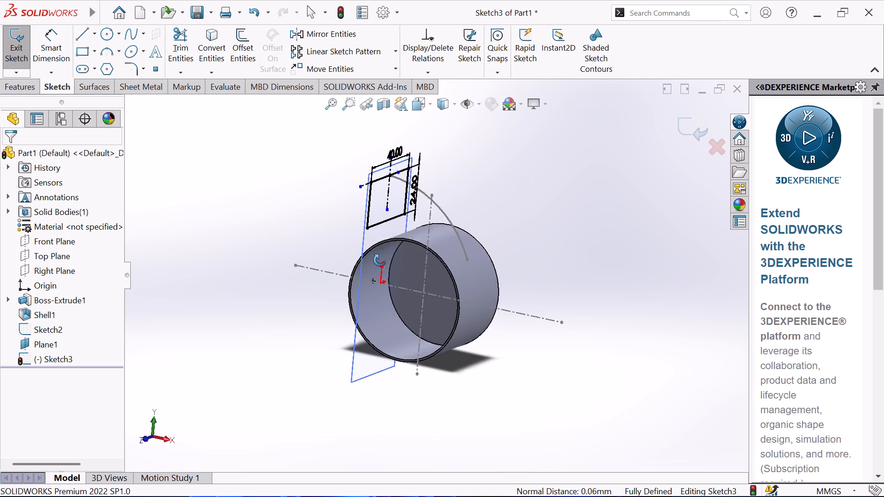
pyautogui.moveTo(380, 260); pyautogui.dragTo(430, 330, button='middle')
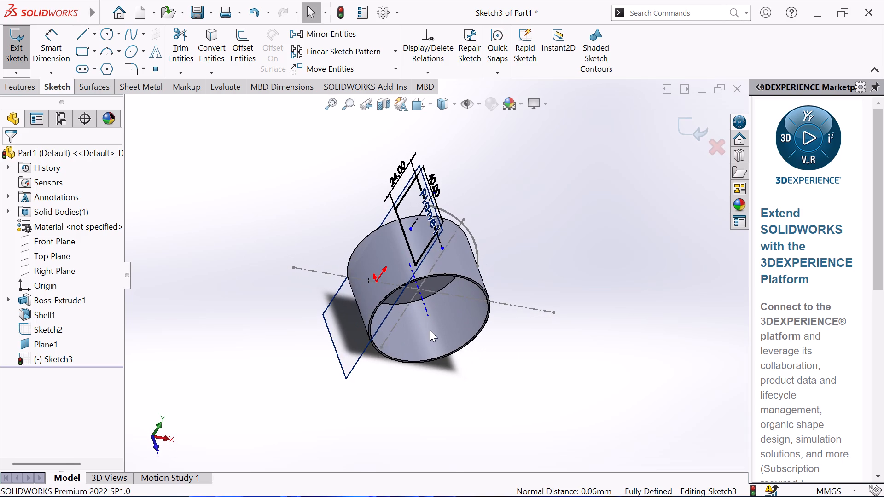
pyautogui.scroll(-2, 385, 216)
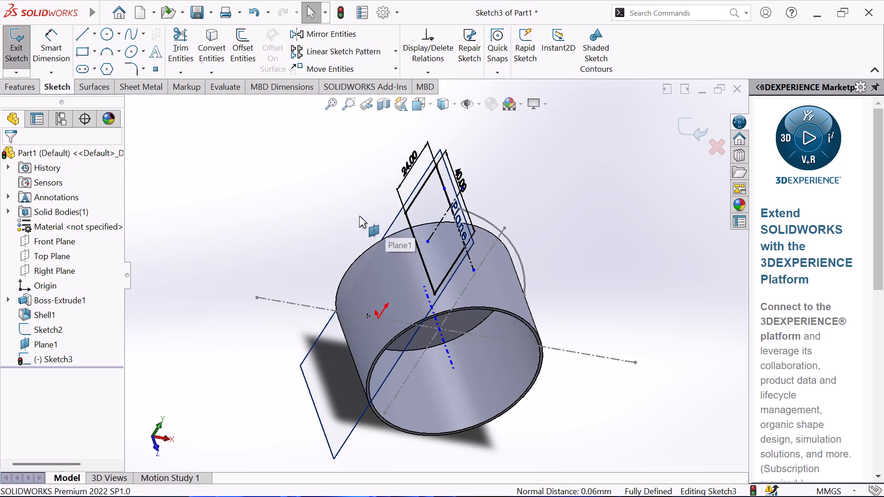
pyautogui.click(6, 42)
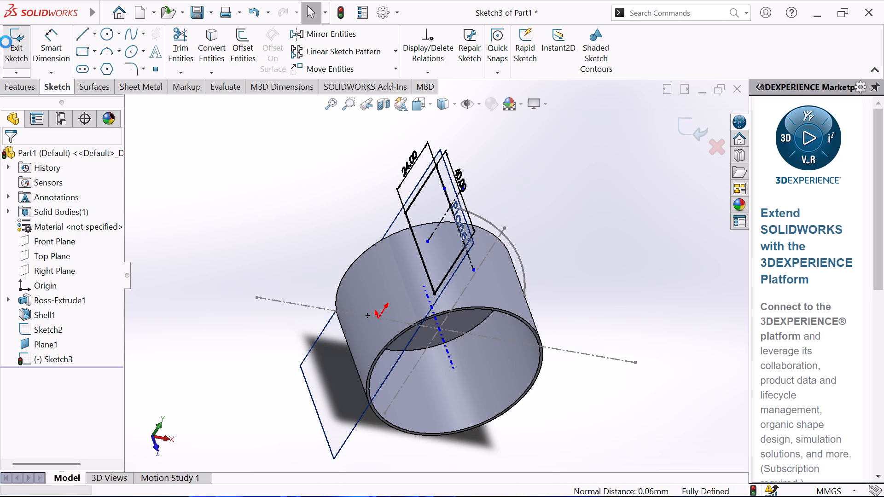
# Set up a Swept Boss/Base with the rectangle sketch as profile and the 57 mm arc sketch as path.
pyautogui.click(21, 92)
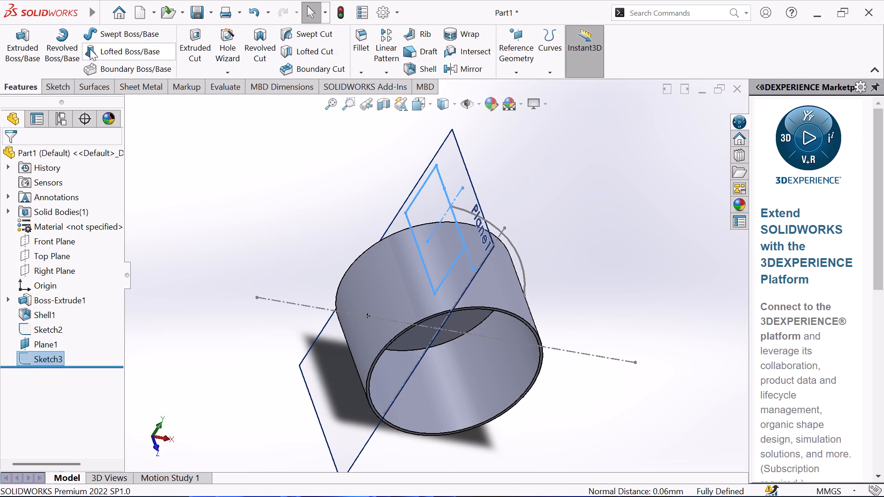
pyautogui.click(90, 49)
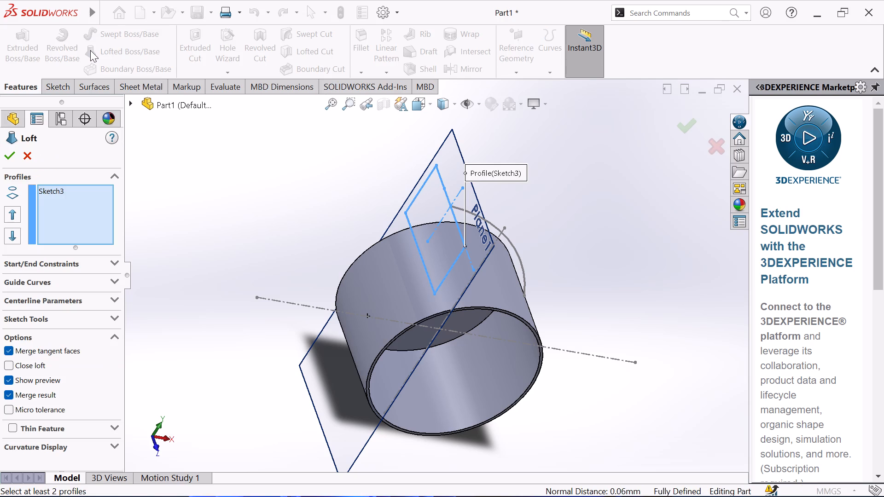
pyautogui.click(29, 153)
pyautogui.click(139, 35)
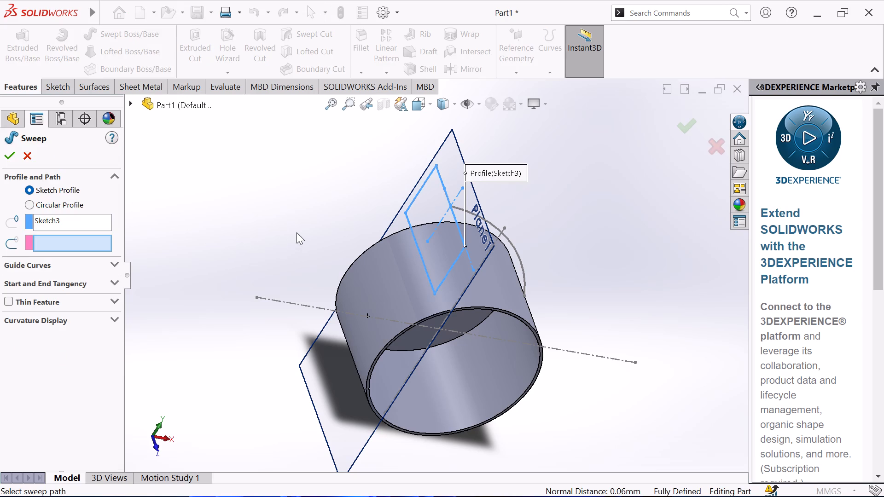
pyautogui.moveTo(297, 227); pyautogui.dragTo(273, 203, button='middle')
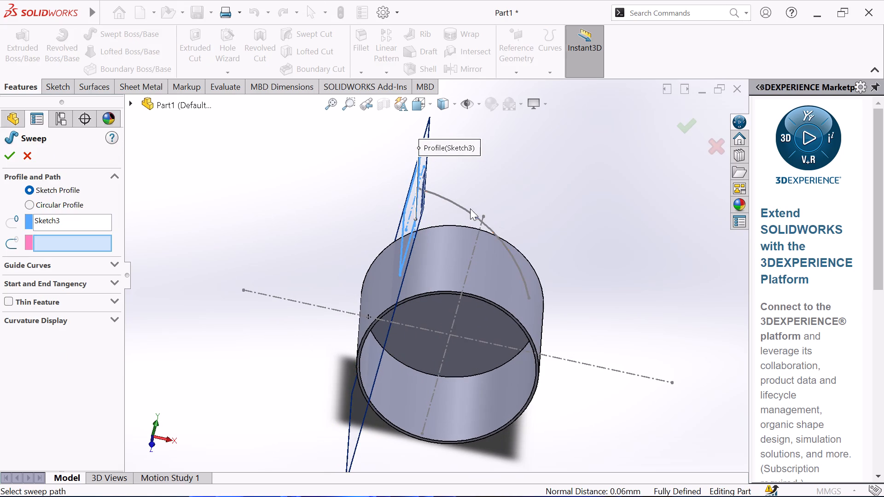
pyautogui.click(454, 203)
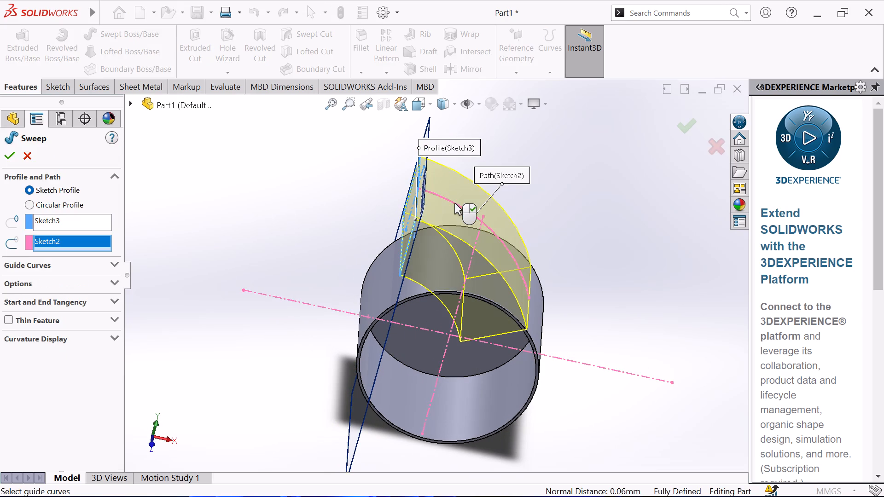
# Examine the sweep preview around the cylinder from several angles, along with its guide curve and profile orientation options.
pyautogui.moveTo(311, 209); pyautogui.dragTo(309, 203, button='middle')
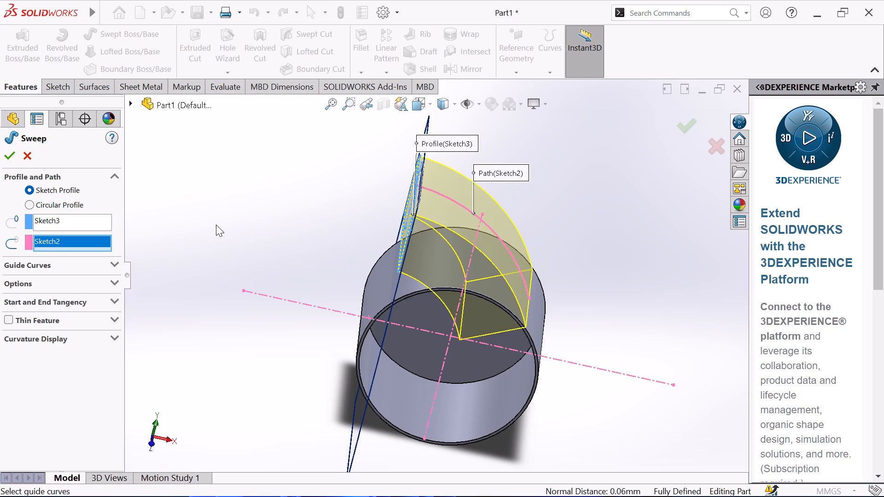
pyautogui.moveTo(193, 236); pyautogui.dragTo(195, 180, button='middle')
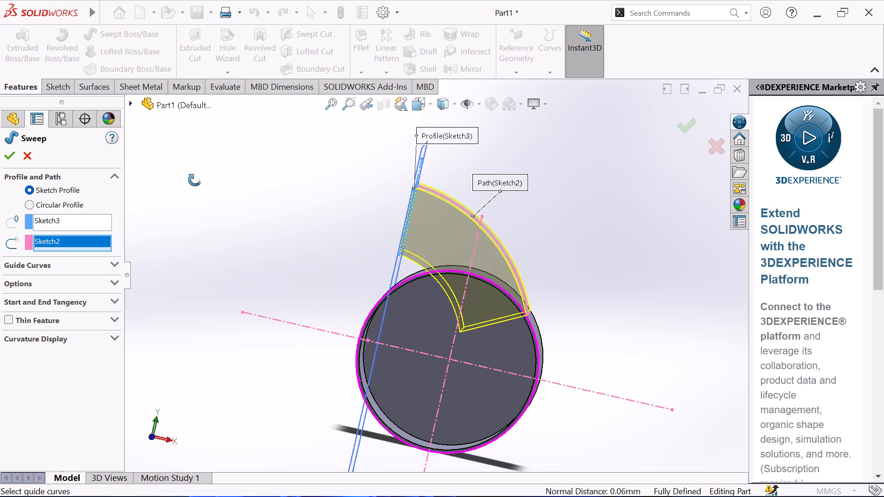
pyautogui.moveTo(195, 180); pyautogui.dragTo(195, 183, button='middle')
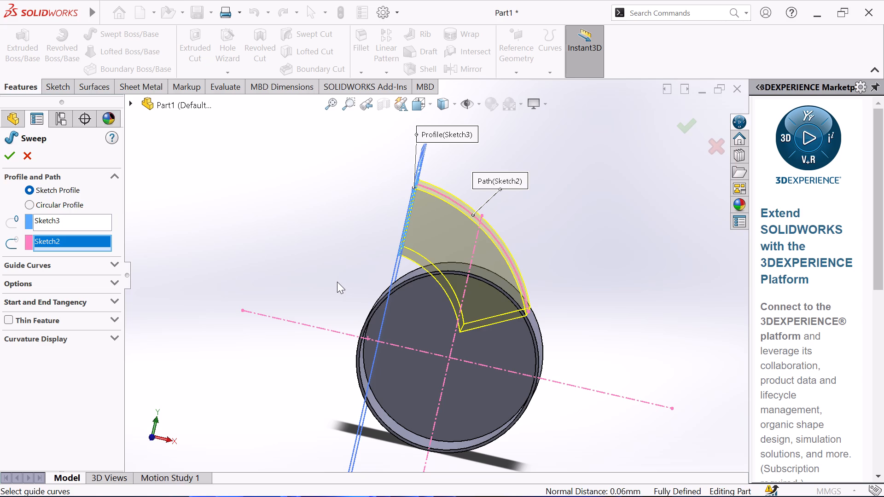
pyautogui.moveTo(341, 269); pyautogui.dragTo(350, 260, button='middle')
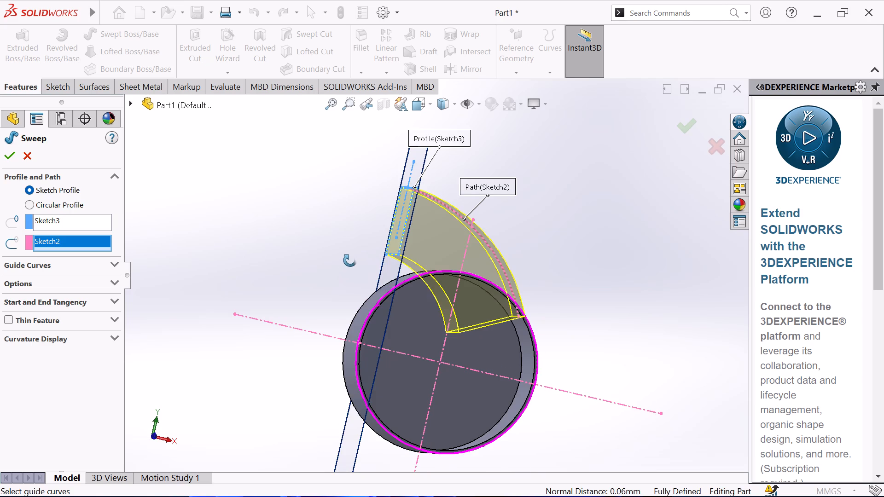
pyautogui.moveTo(350, 260); pyautogui.dragTo(356, 275, button='middle')
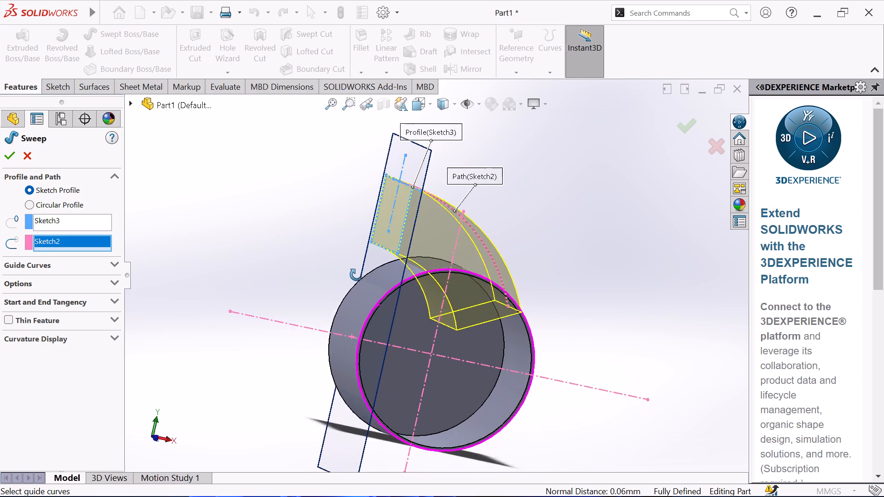
pyautogui.moveTo(356, 275); pyautogui.dragTo(355, 277, button='middle')
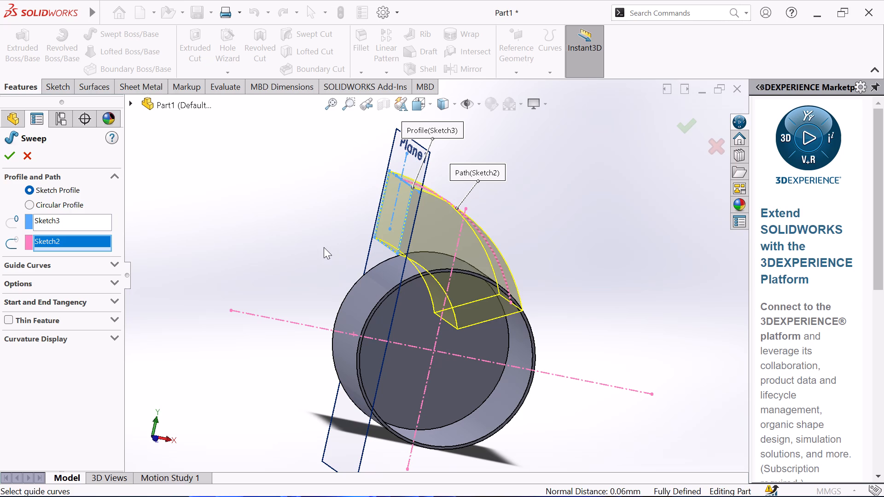
pyautogui.moveTo(321, 247); pyautogui.dragTo(289, 250, button='middle')
pyautogui.click(484, 322)
pyautogui.click(484, 322)
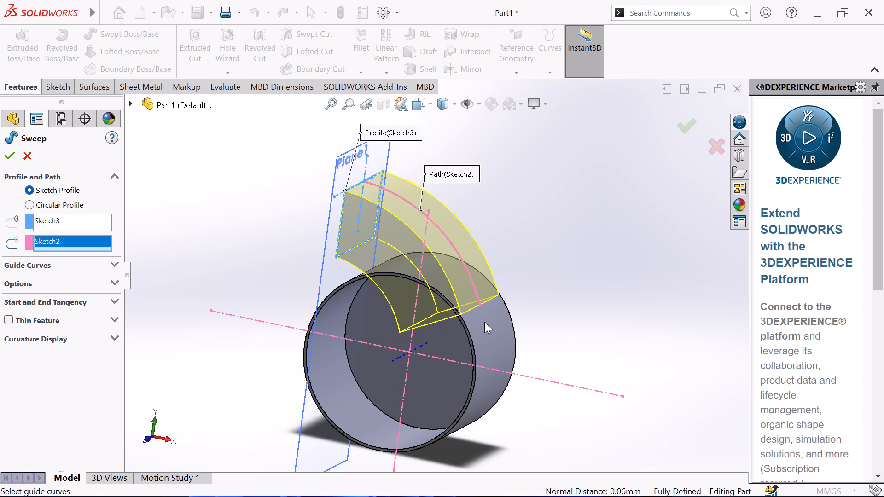
pyautogui.scroll(-2, 251, 251)
pyautogui.moveTo(251, 251); pyautogui.dragTo(260, 240, button='middle')
pyautogui.click(111, 262)
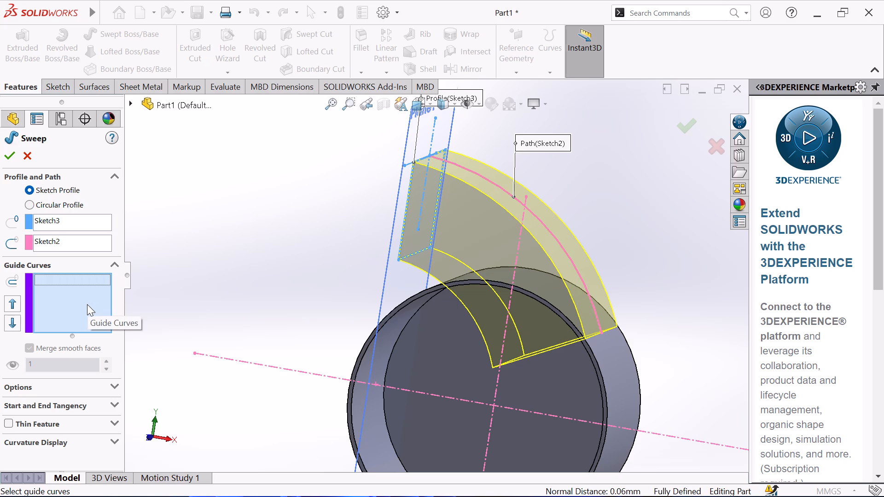
pyautogui.click(119, 391)
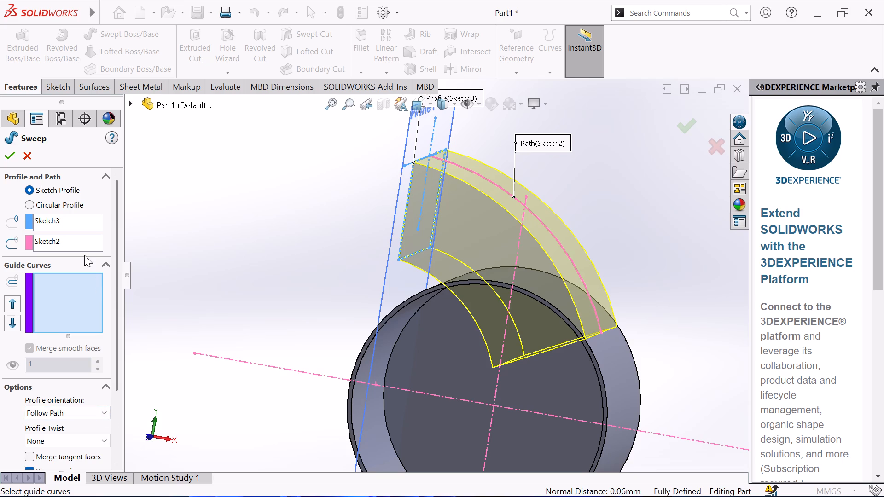
pyautogui.scroll(2, 154, 221)
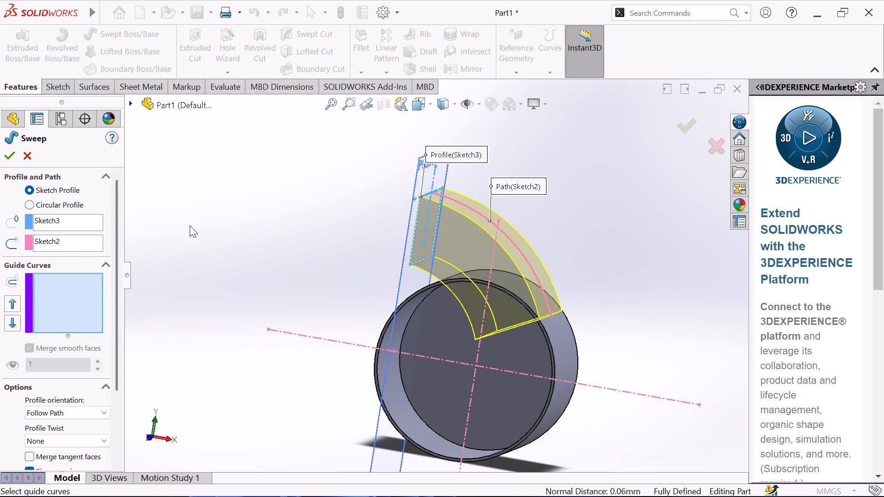
# Accept the sweep with Follow Path profile orientation and no profile twist.
pyautogui.click(7, 154)
pyautogui.click(140, 180)
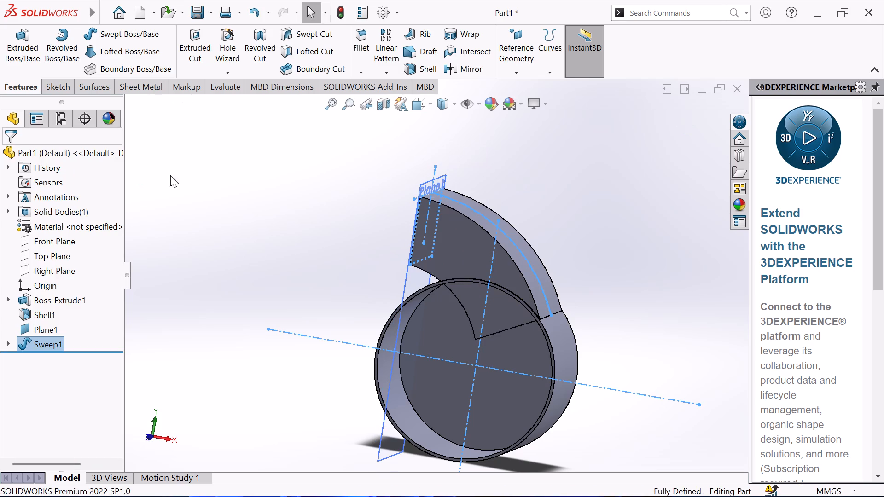
# Shell the swept body with a 2 mm wall thickness, removing its rectangular end face at Plane1.
pyautogui.moveTo(188, 168); pyautogui.dragTo(217, 150, button='middle')
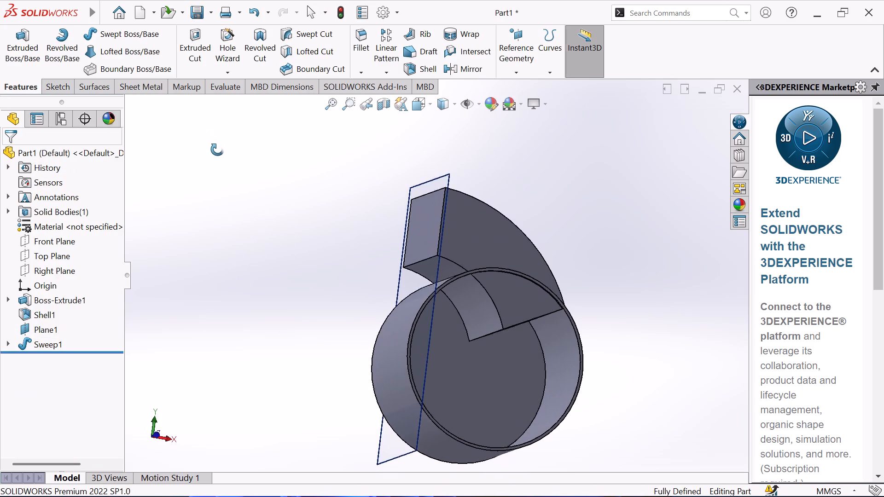
pyautogui.moveTo(217, 150); pyautogui.dragTo(218, 175, button='middle')
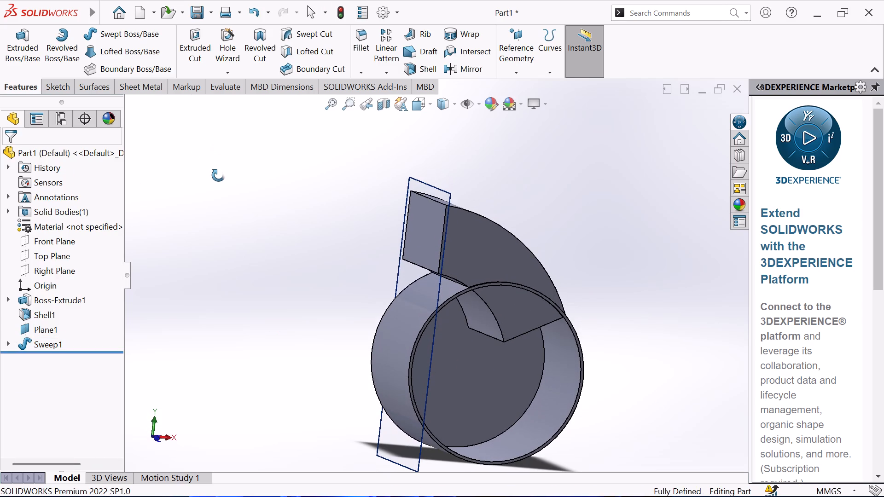
pyautogui.moveTo(218, 175); pyautogui.dragTo(218, 174, button='middle')
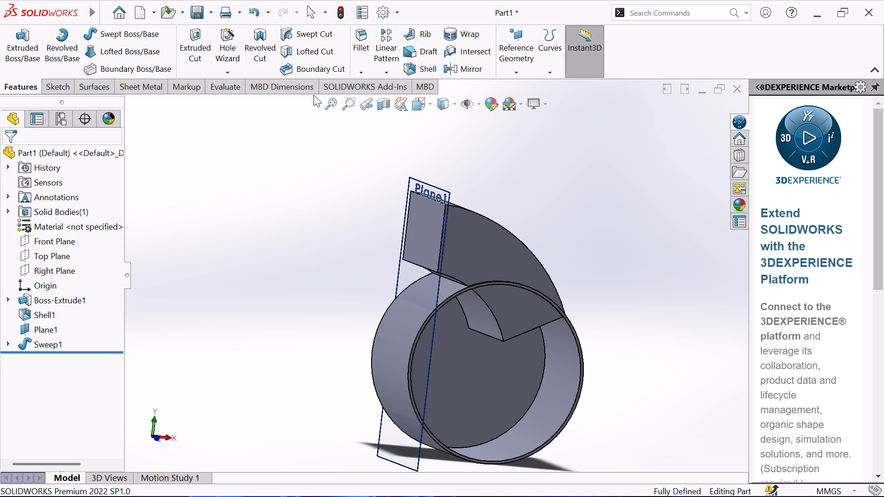
pyautogui.click(411, 66)
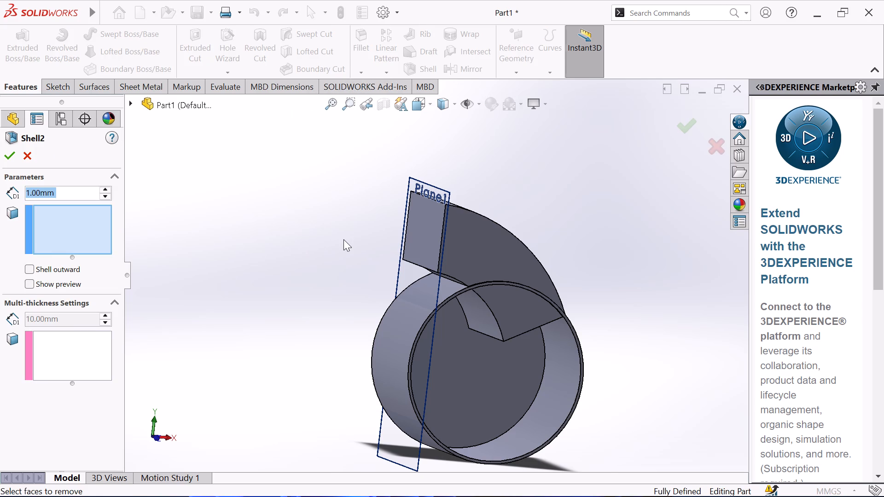
pyautogui.scroll(-1, 343, 239)
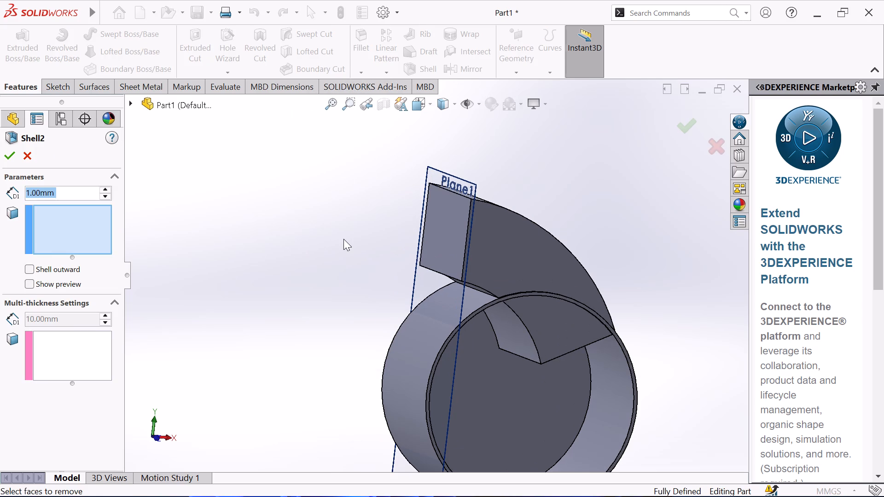
pyautogui.moveTo(343, 239); pyautogui.dragTo(346, 220, button='middle')
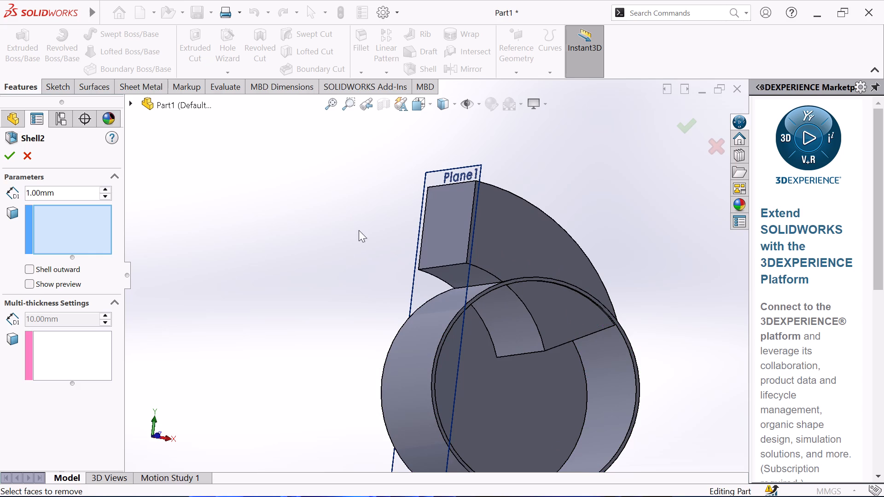
pyautogui.click(446, 226)
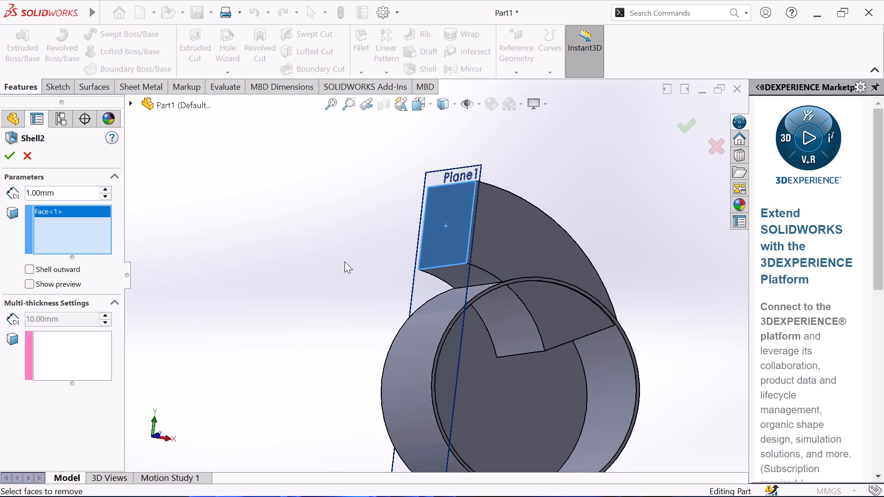
pyautogui.click(103, 188)
pyautogui.doubleClick(79, 192)
pyautogui.press('2')
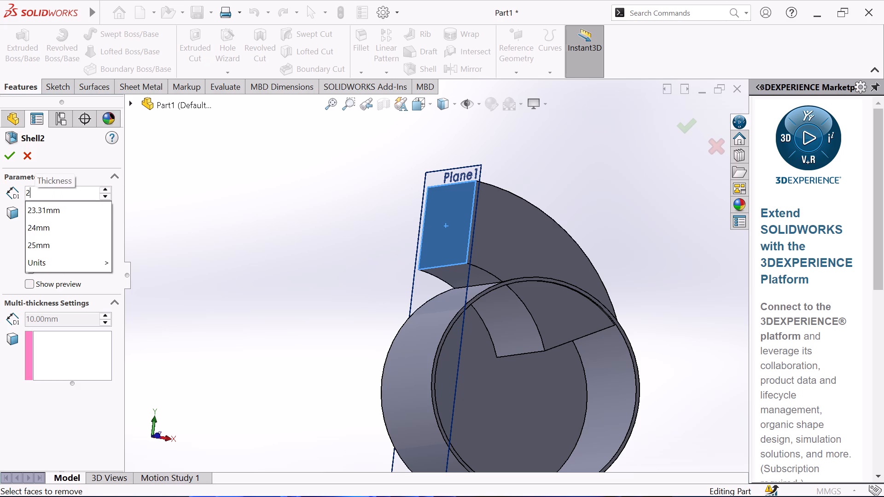
pyautogui.press('Return')
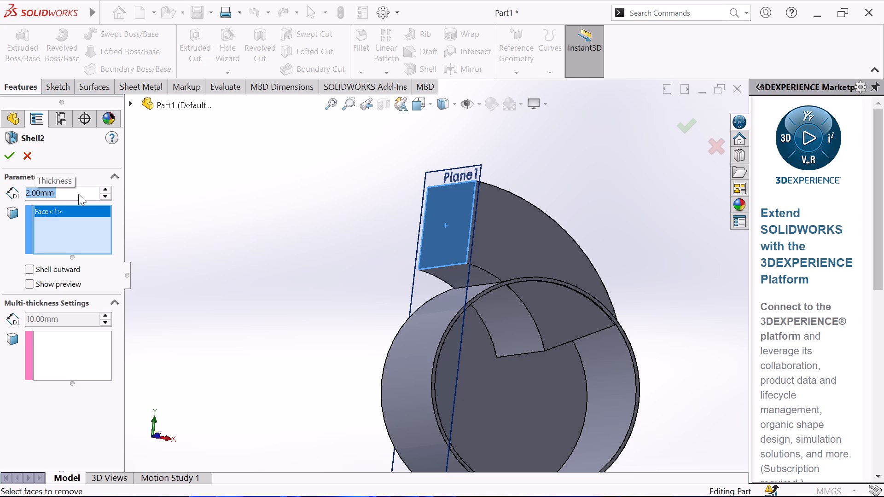
pyautogui.click(8, 150)
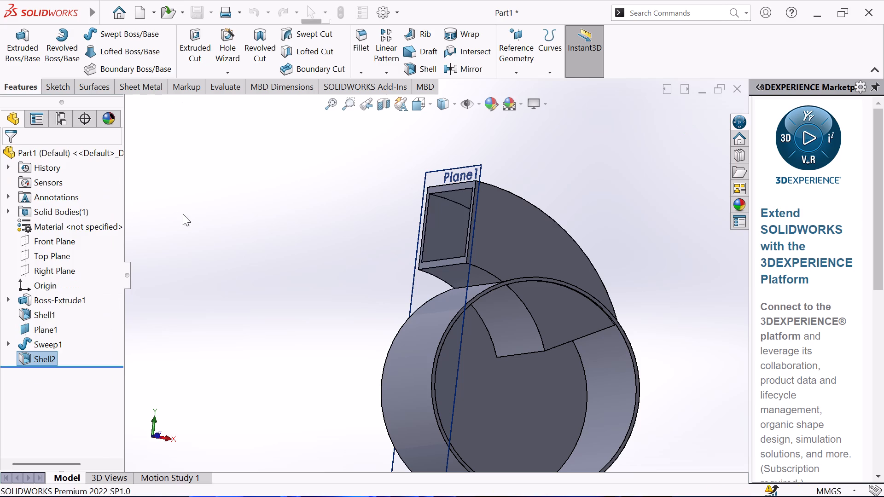
pyautogui.click(192, 214)
# Start a sketch on the sweep's flat side face exposed inside the cylinder's open end.
pyautogui.moveTo(233, 204); pyautogui.dragTo(250, 274, button='middle')
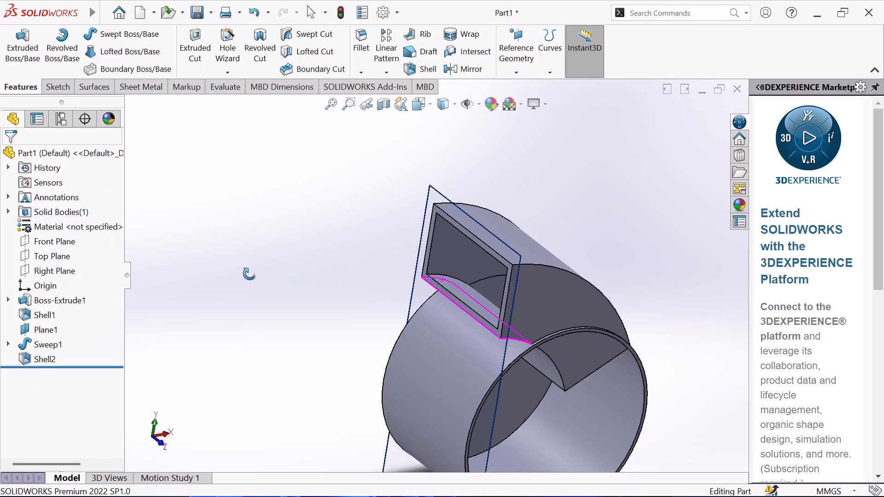
pyautogui.moveTo(250, 274); pyautogui.dragTo(221, 173, button='middle')
pyautogui.click(544, 278)
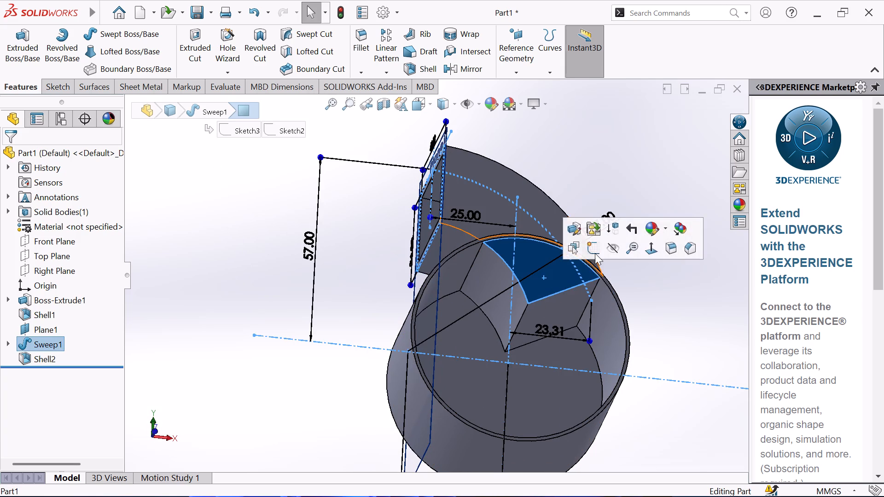
pyautogui.click(595, 253)
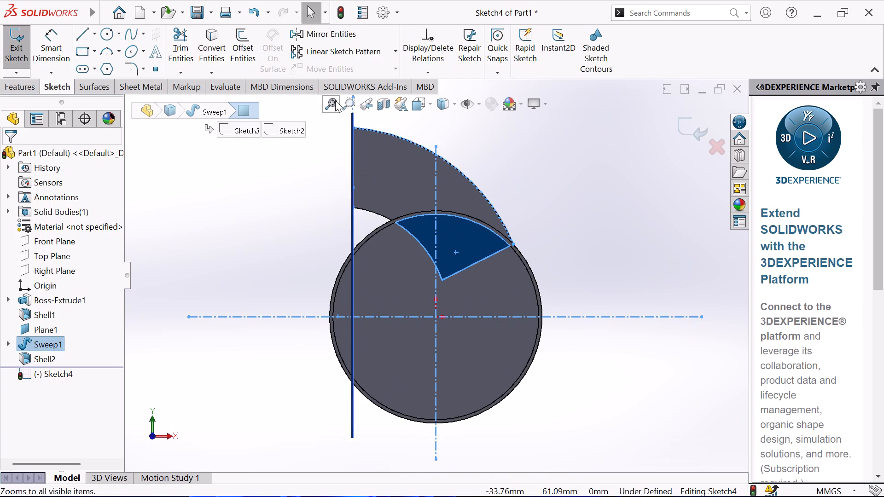
# Convert the outline of the duct's flat side face inside the cylinder into sketch geometry.
pyautogui.click(212, 50)
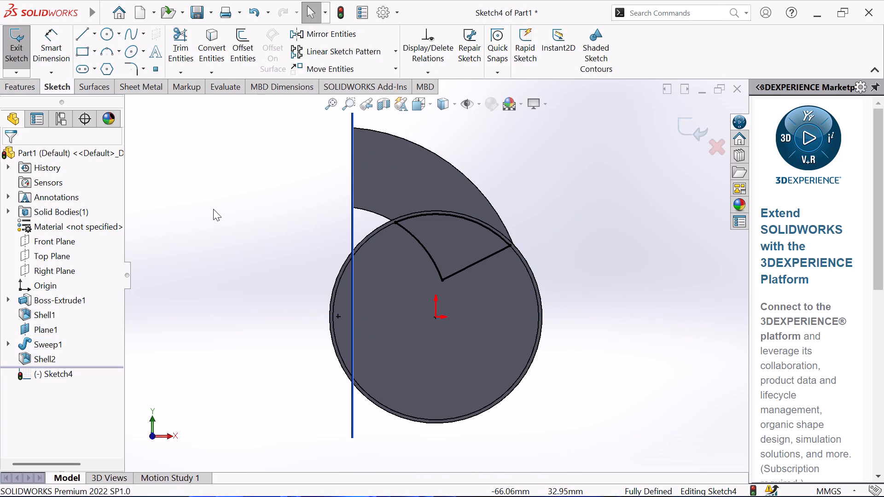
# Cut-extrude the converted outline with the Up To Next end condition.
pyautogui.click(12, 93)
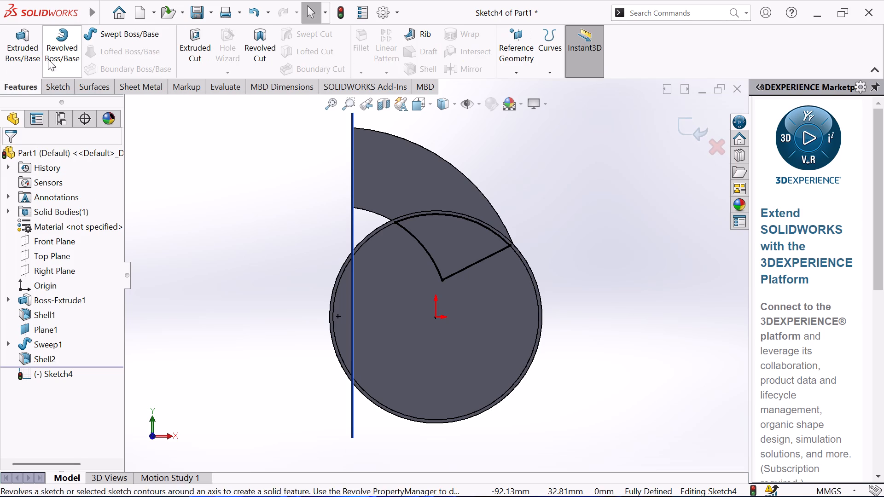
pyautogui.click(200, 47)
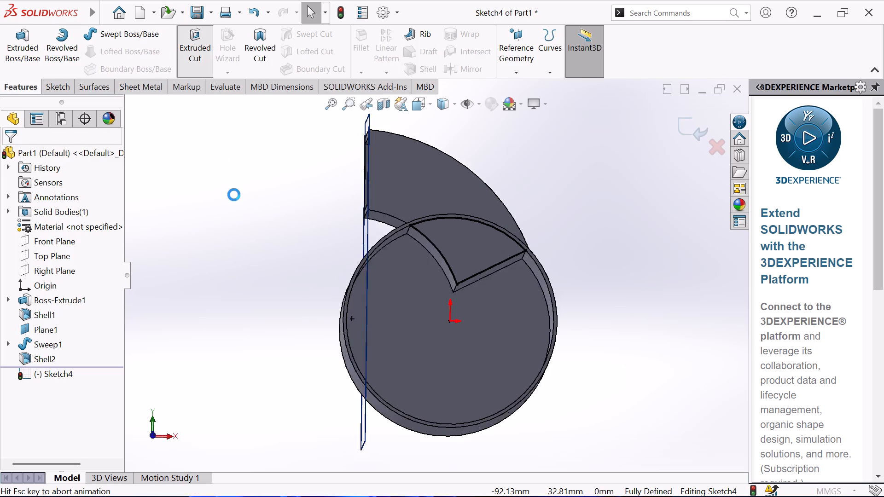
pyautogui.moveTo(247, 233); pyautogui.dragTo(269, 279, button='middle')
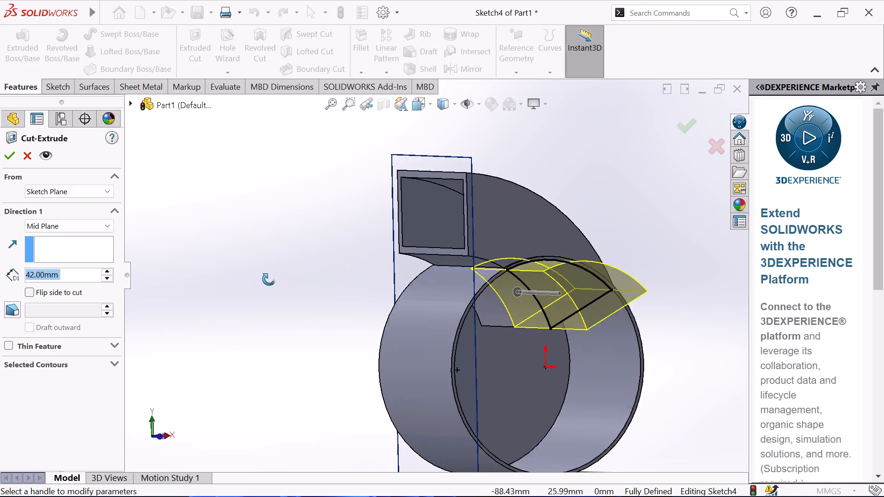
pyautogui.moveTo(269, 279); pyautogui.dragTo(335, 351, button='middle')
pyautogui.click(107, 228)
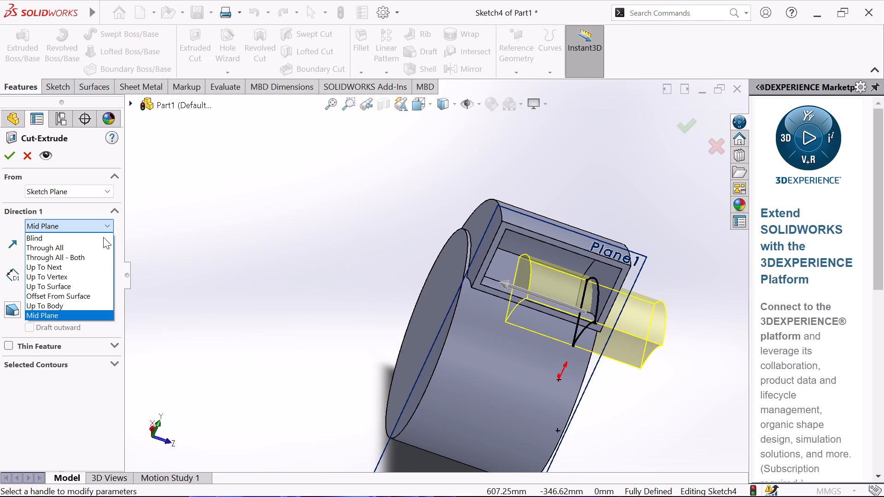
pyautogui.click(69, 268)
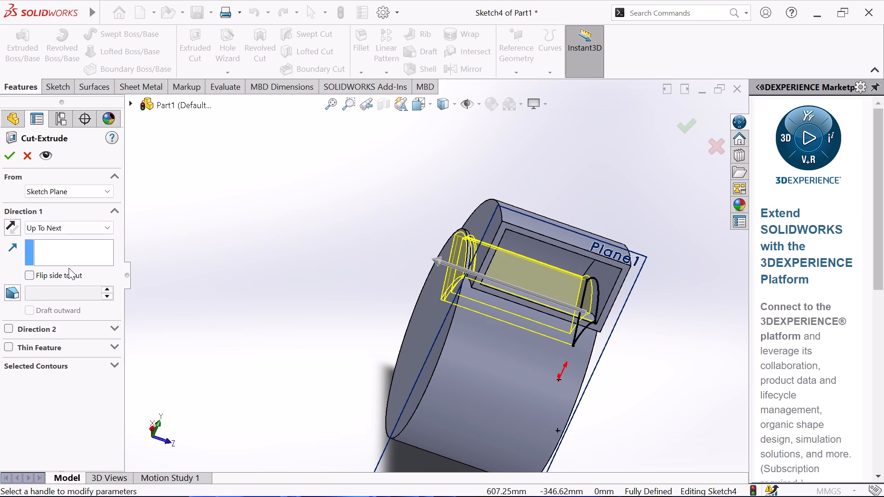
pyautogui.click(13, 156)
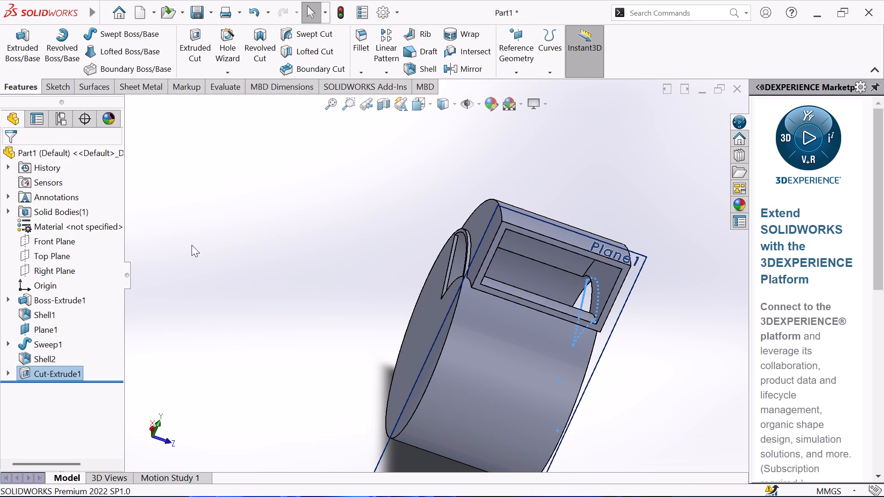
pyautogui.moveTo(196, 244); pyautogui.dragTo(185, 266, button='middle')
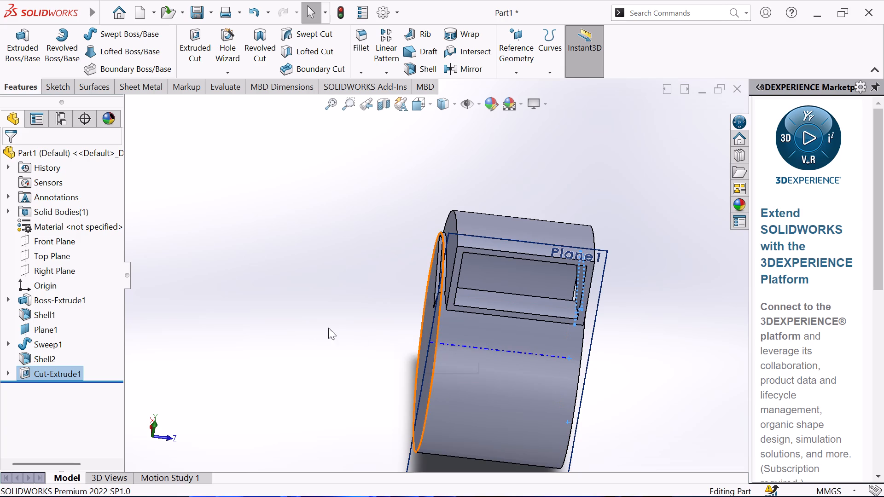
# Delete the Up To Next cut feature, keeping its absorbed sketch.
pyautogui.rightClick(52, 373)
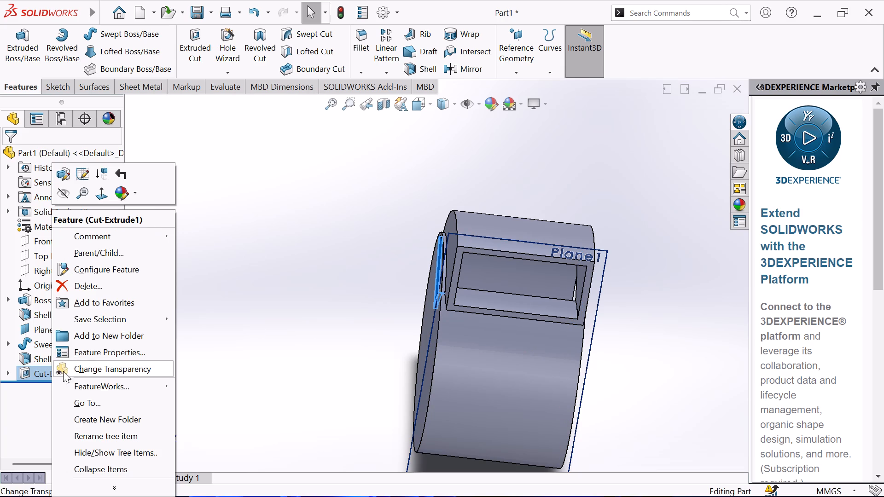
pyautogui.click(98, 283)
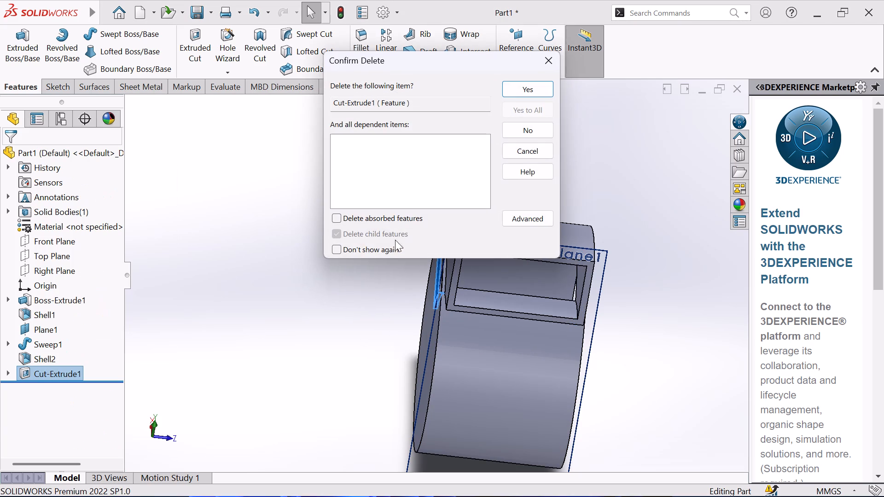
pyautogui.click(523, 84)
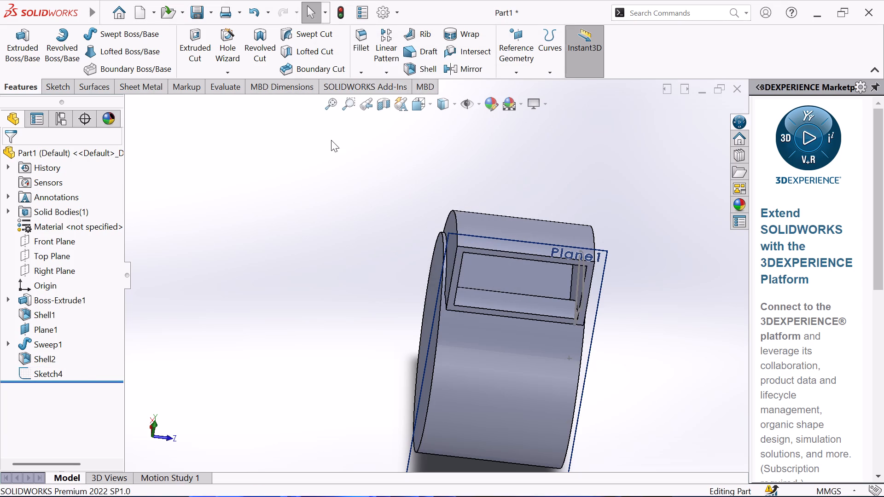
# Begin an extruded cut from the Sketch4 contour with an Up To Surface end condition.
pyautogui.moveTo(298, 178); pyautogui.dragTo(248, 147, button='middle')
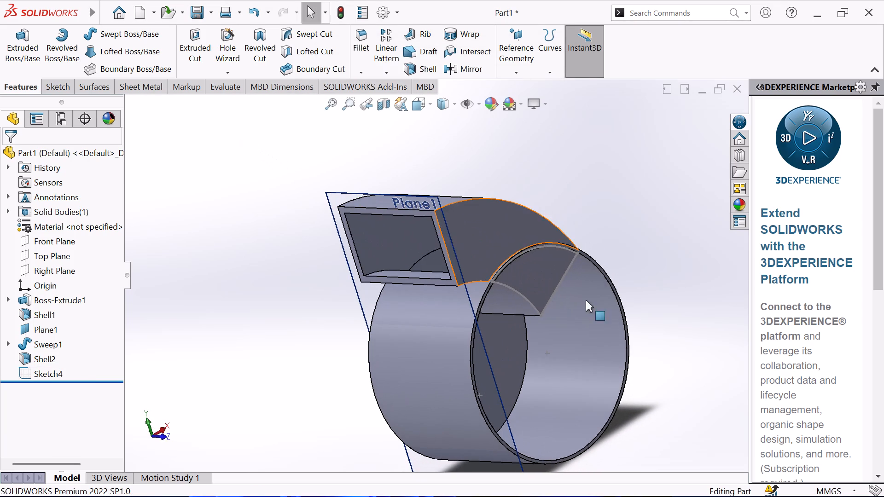
pyautogui.click(196, 40)
pyautogui.click(516, 291)
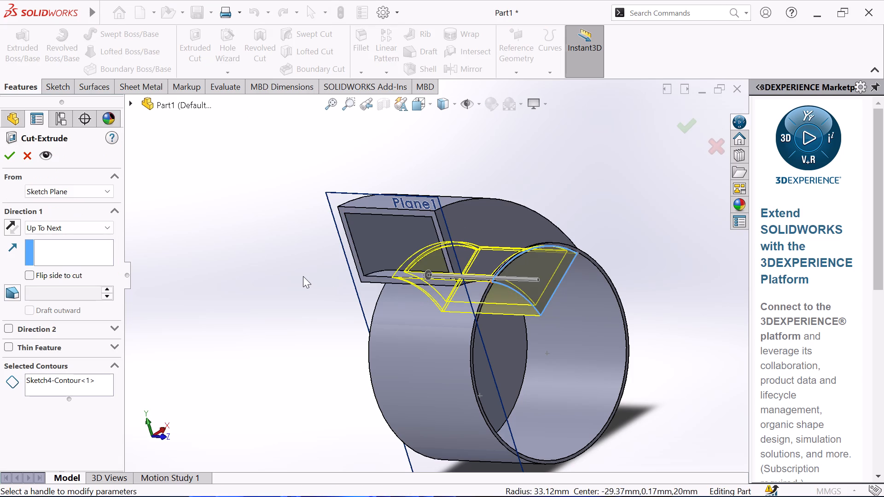
pyautogui.moveTo(303, 276); pyautogui.dragTo(331, 308, button='middle')
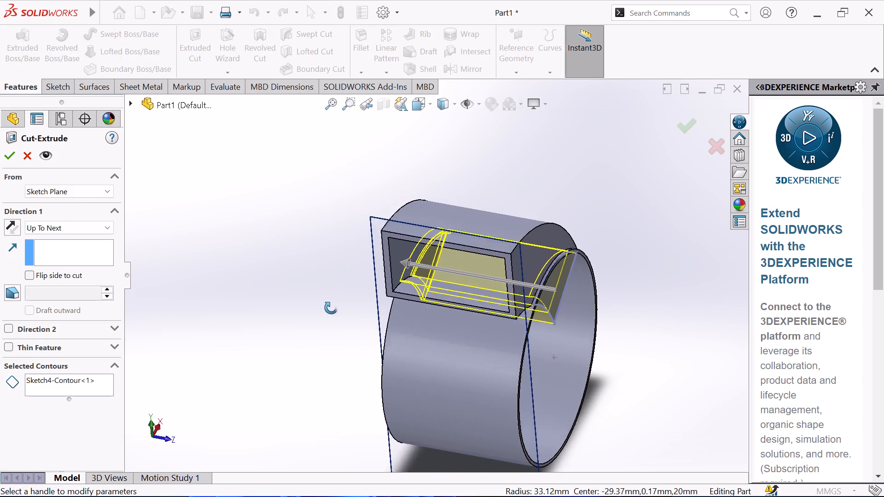
pyautogui.moveTo(331, 308); pyautogui.dragTo(353, 318, button='middle')
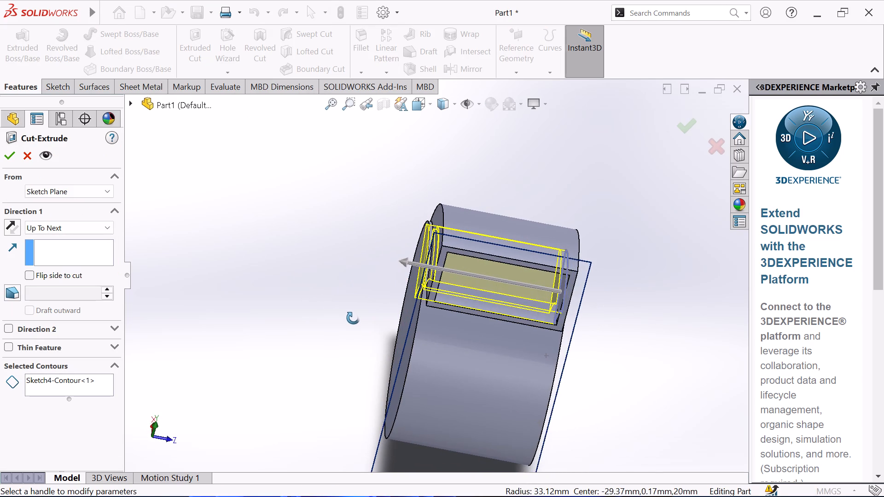
pyautogui.moveTo(353, 318); pyautogui.dragTo(356, 320, button='middle')
pyautogui.click(112, 228)
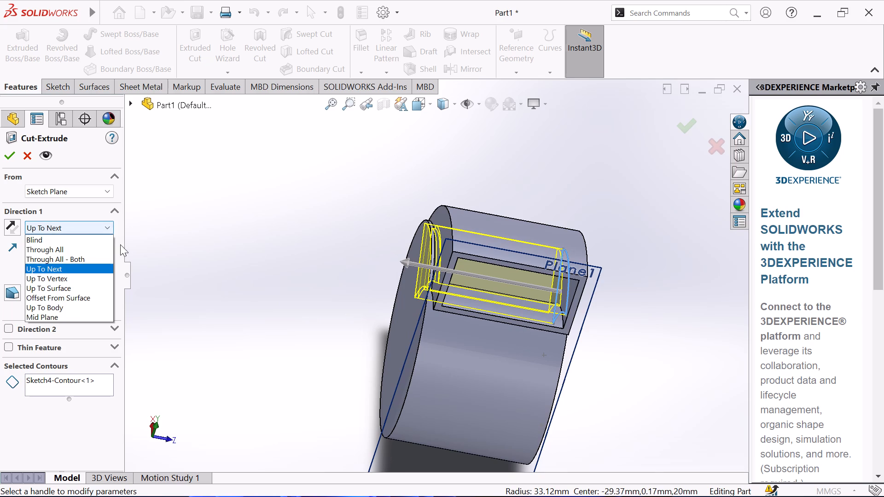
pyautogui.click(85, 271)
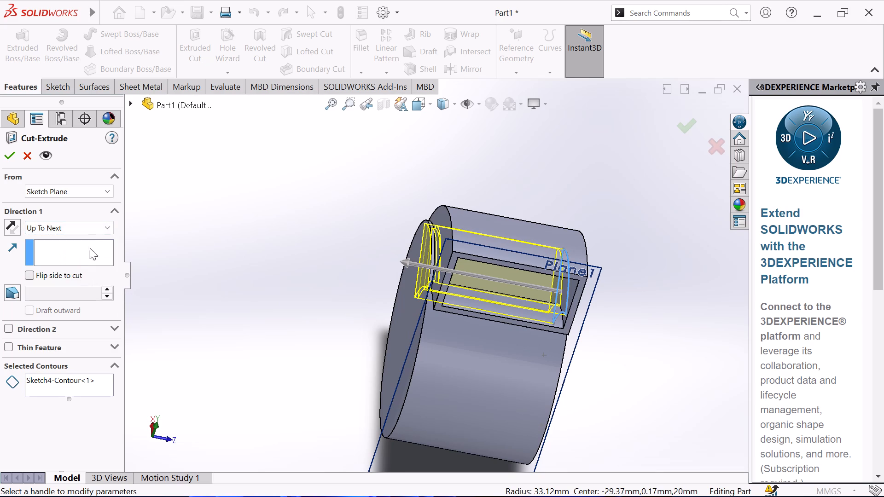
pyautogui.click(96, 227)
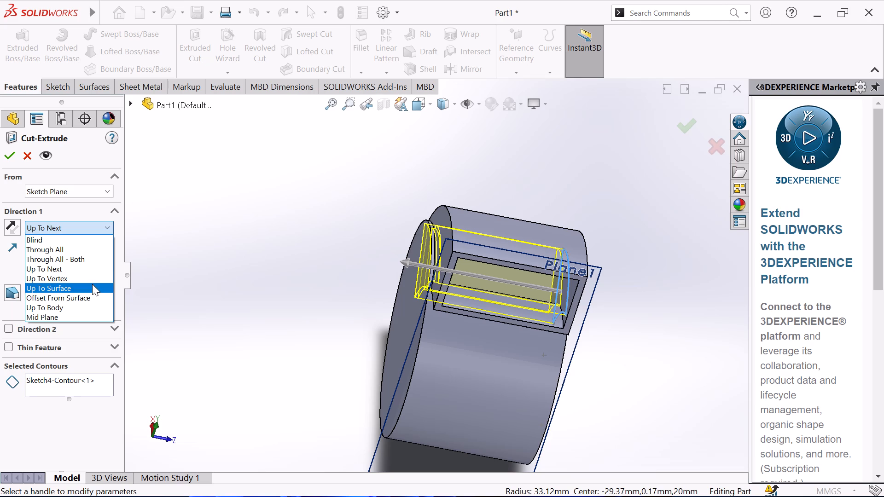
pyautogui.click(92, 284)
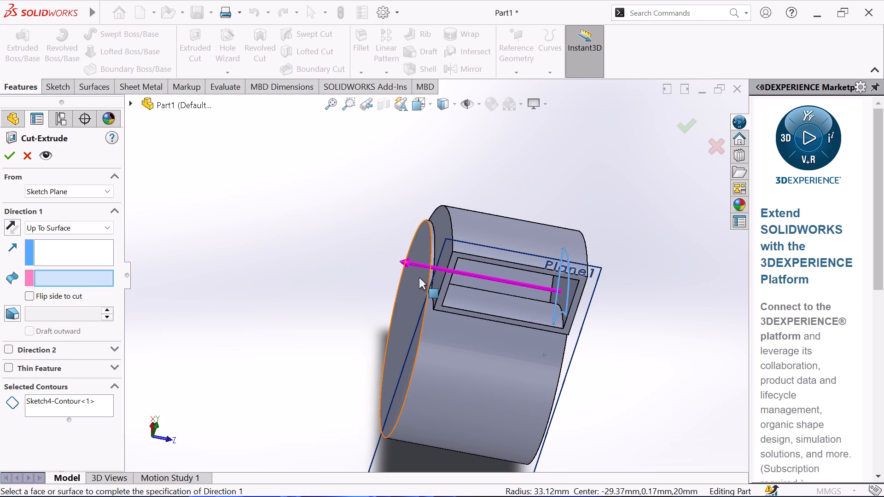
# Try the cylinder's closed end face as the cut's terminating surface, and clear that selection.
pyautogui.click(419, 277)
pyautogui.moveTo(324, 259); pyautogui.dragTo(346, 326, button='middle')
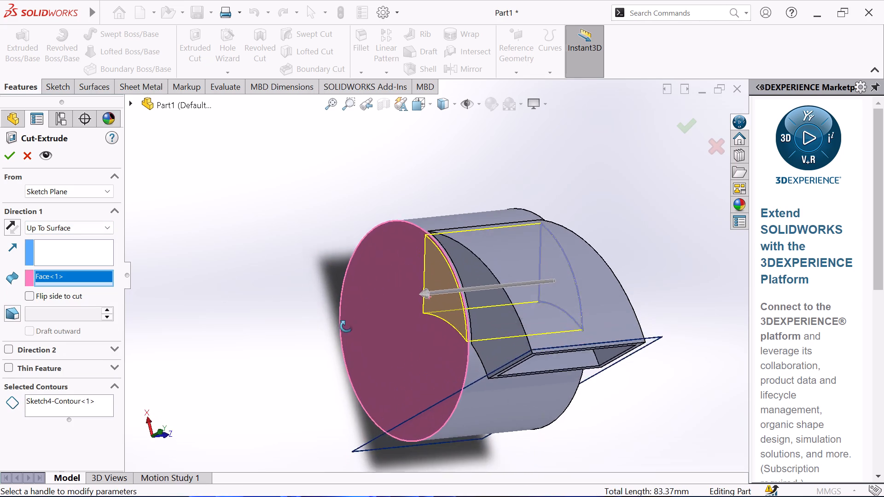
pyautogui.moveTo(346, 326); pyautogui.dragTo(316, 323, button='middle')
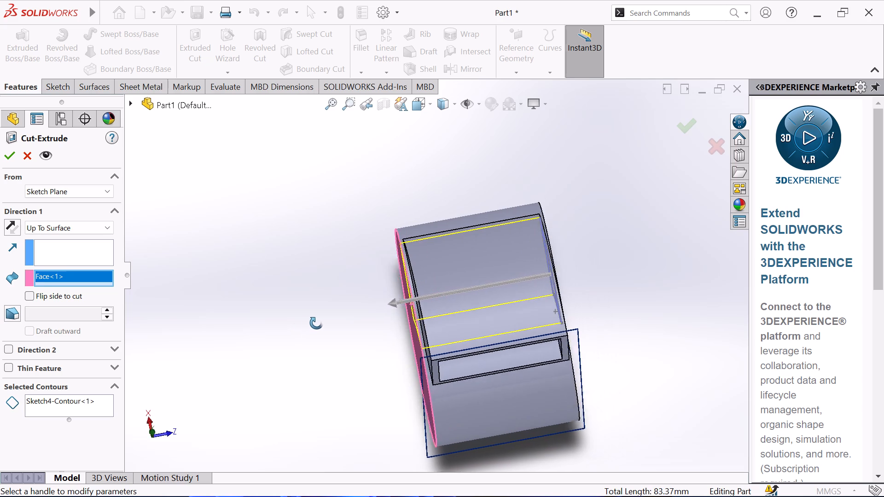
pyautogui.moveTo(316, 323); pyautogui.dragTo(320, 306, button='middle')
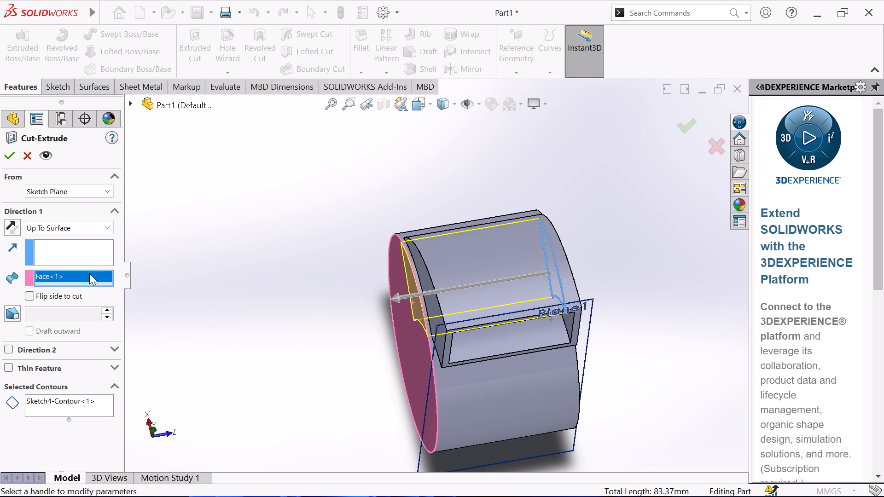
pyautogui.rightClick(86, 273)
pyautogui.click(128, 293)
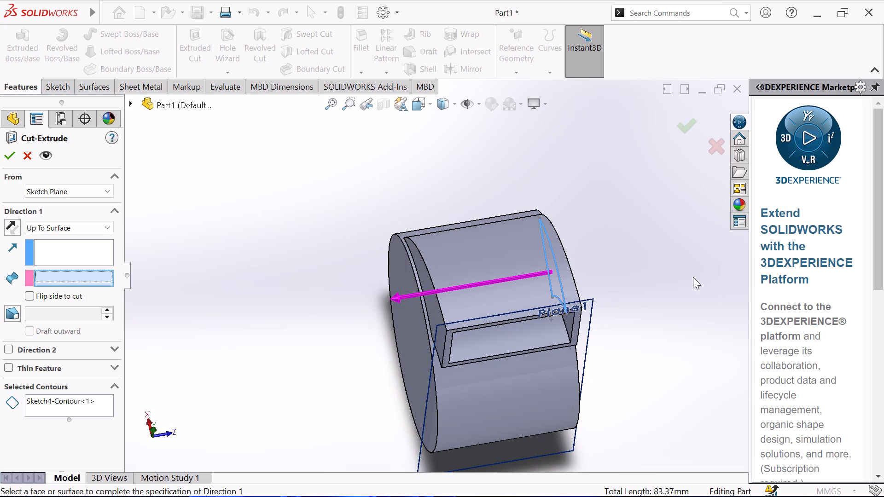
# End the cut at the duct's flat outer side face nearest the cylinder's closed end and accept it.
pyautogui.moveTo(694, 273); pyautogui.dragTo(717, 231, button='middle')
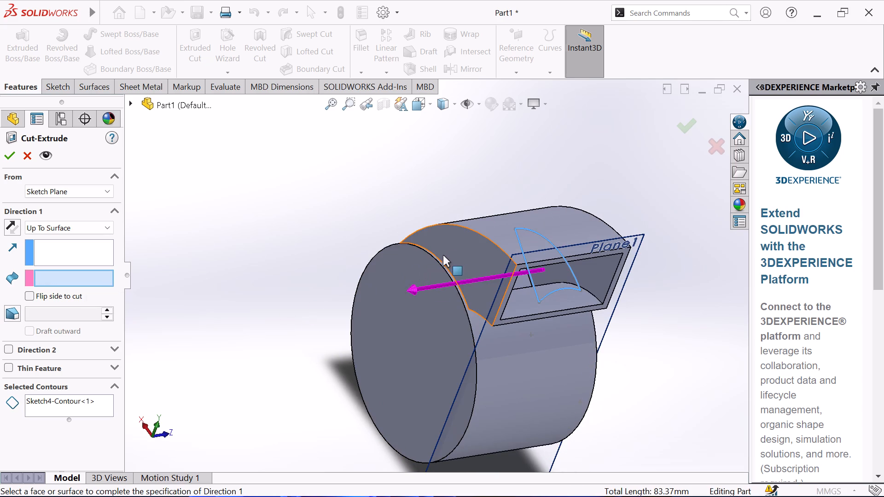
pyautogui.click(453, 248)
pyautogui.moveTo(361, 182); pyautogui.dragTo(338, 217, button='middle')
pyautogui.scroll(-1, 337, 218)
pyautogui.click(7, 154)
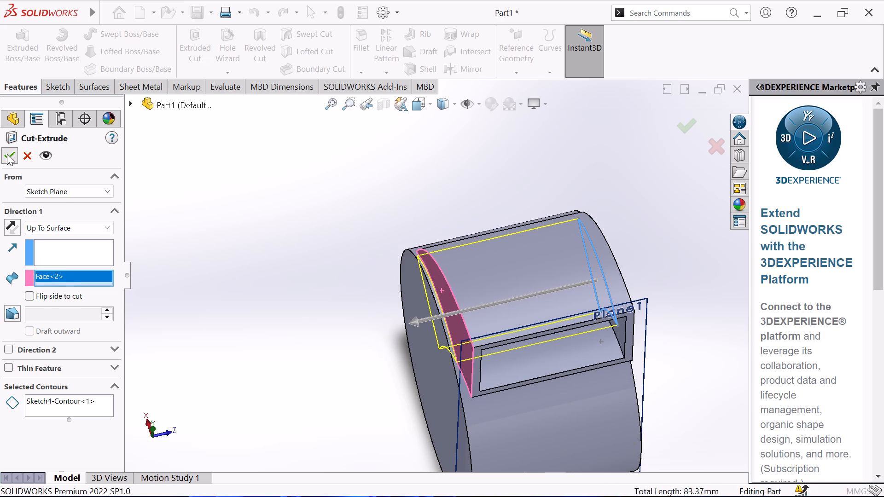
pyautogui.click(259, 251)
# Examine the duct's opening into the cylinder and the cut walls from several angles.
pyautogui.moveTo(266, 239); pyautogui.dragTo(175, 229, button='middle')
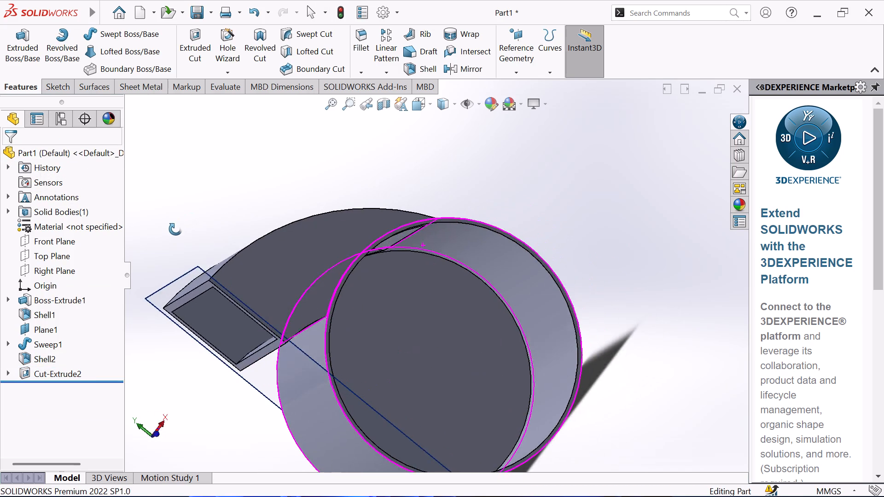
pyautogui.moveTo(175, 229); pyautogui.dragTo(130, 278, button='middle')
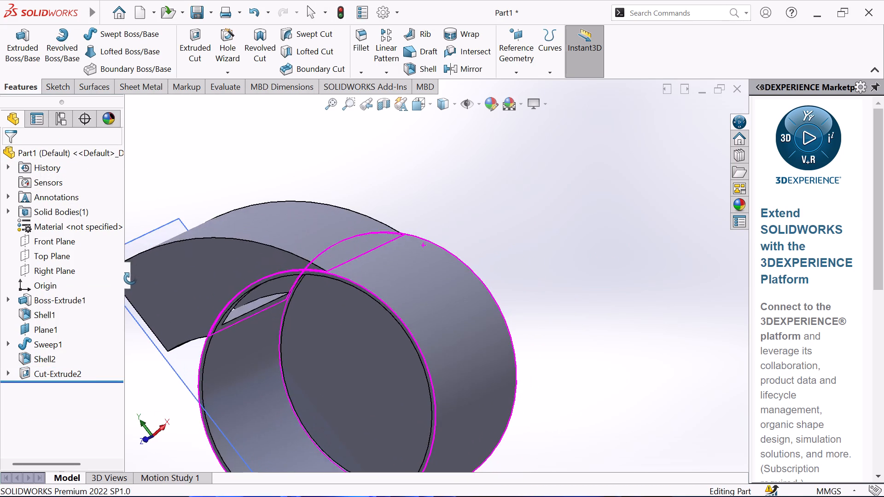
pyautogui.moveTo(130, 278); pyautogui.dragTo(186, 186, button='middle')
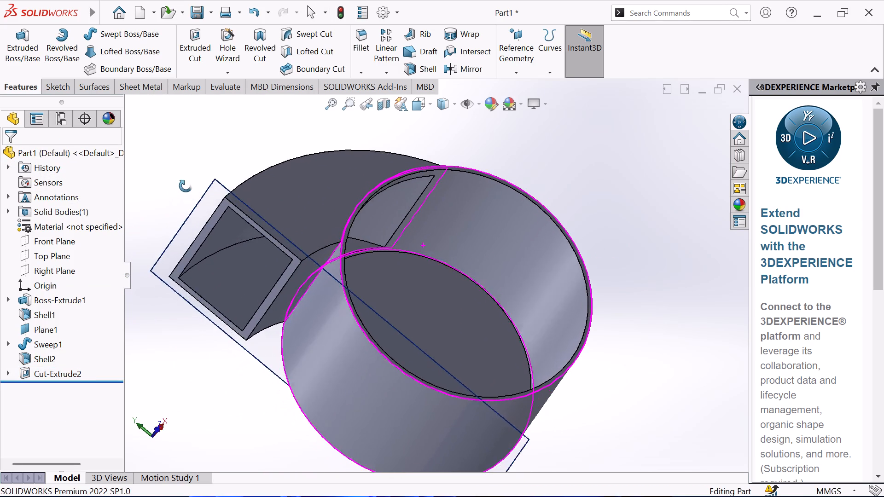
pyautogui.moveTo(186, 186); pyautogui.dragTo(135, 183, button='middle')
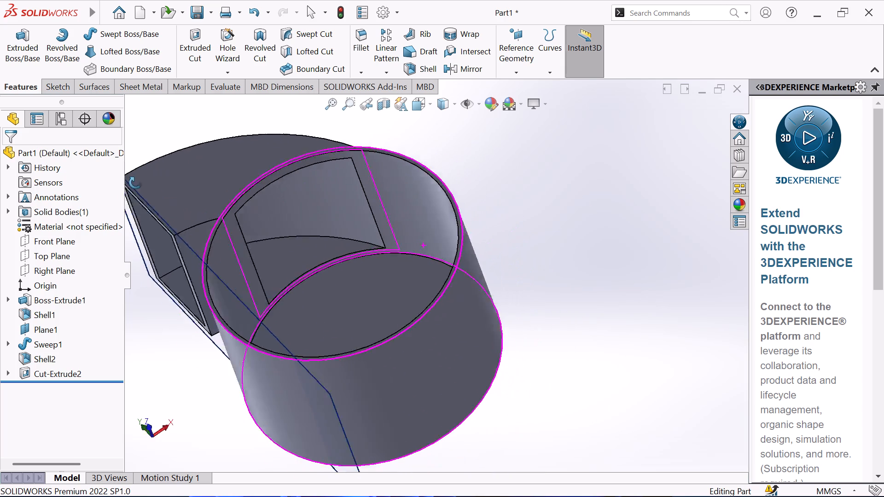
pyautogui.moveTo(135, 183); pyautogui.dragTo(27, 276, button='middle')
pyautogui.scroll(2, 310, 214)
pyautogui.moveTo(196, 195); pyautogui.dragTo(320, 247, button='middle')
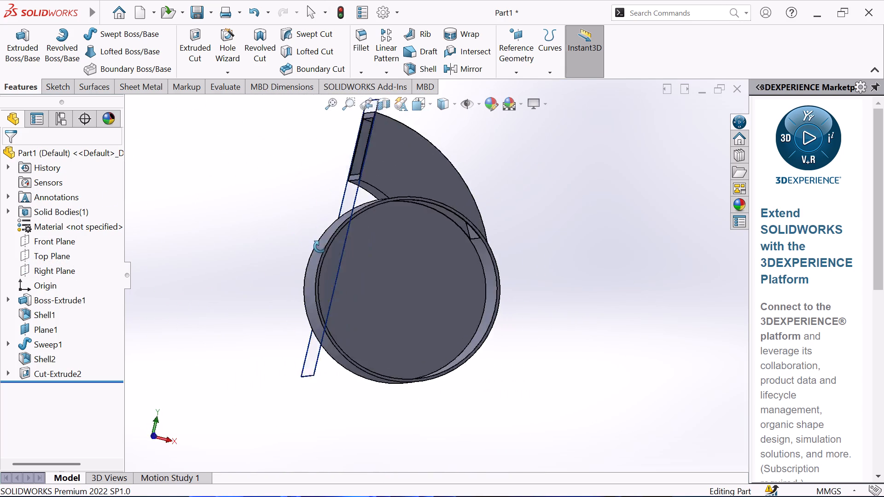
pyautogui.moveTo(320, 247); pyautogui.dragTo(329, 327, button='middle')
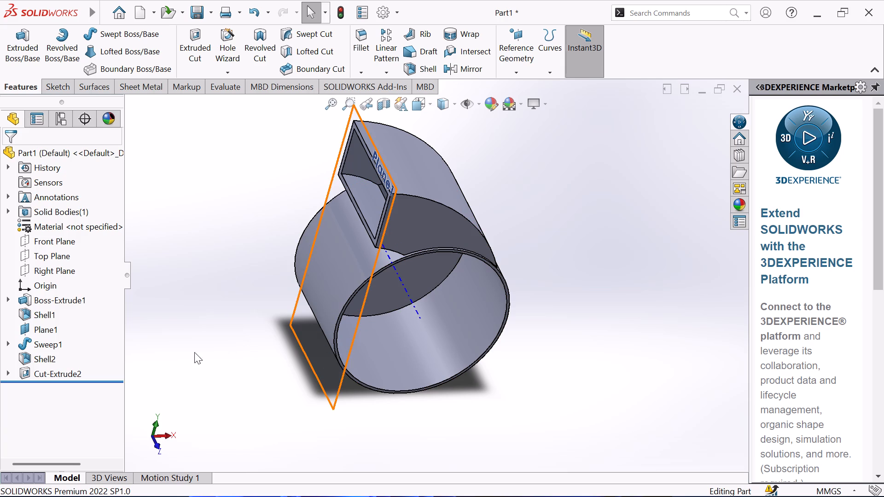
# Hide Plane1 at the duct's rectangular end.
pyautogui.click(341, 140)
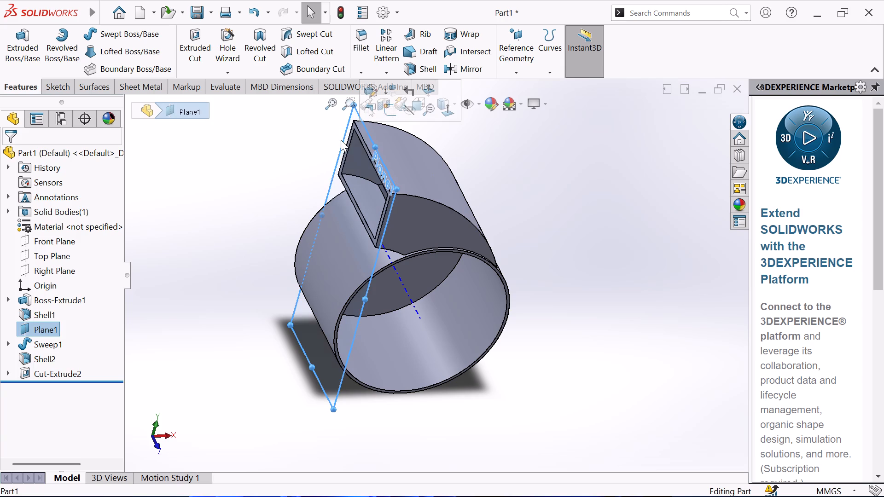
pyautogui.click(403, 109)
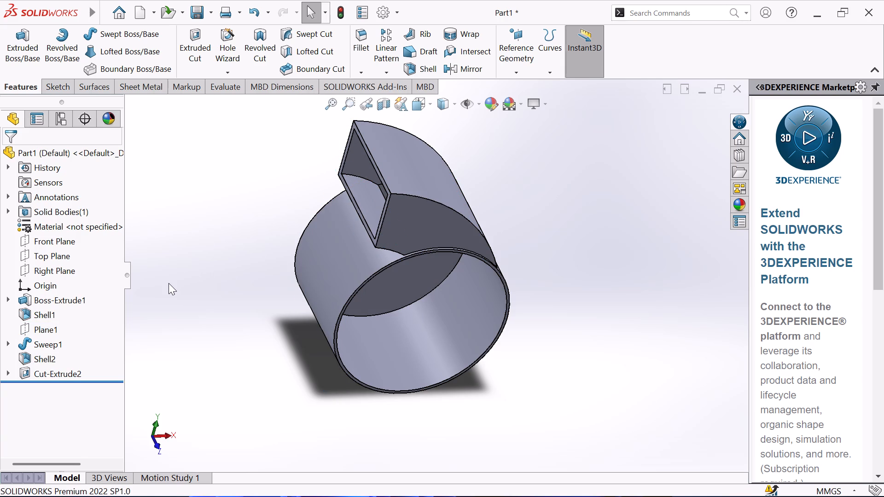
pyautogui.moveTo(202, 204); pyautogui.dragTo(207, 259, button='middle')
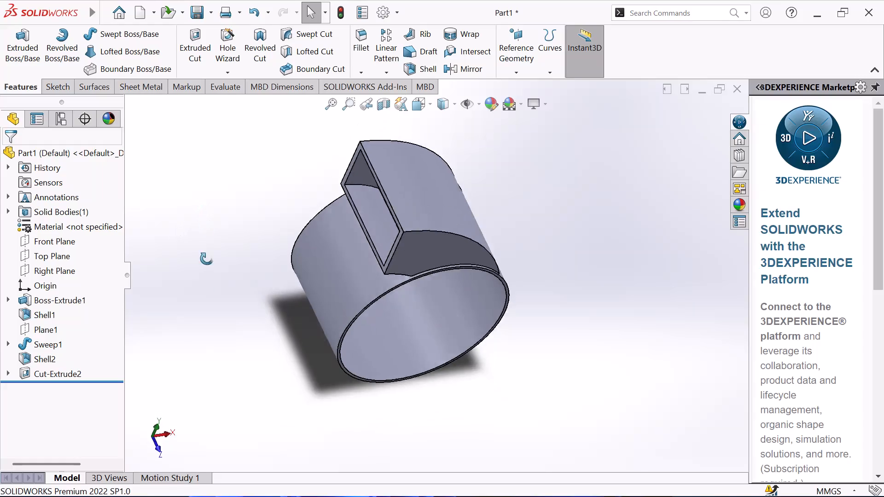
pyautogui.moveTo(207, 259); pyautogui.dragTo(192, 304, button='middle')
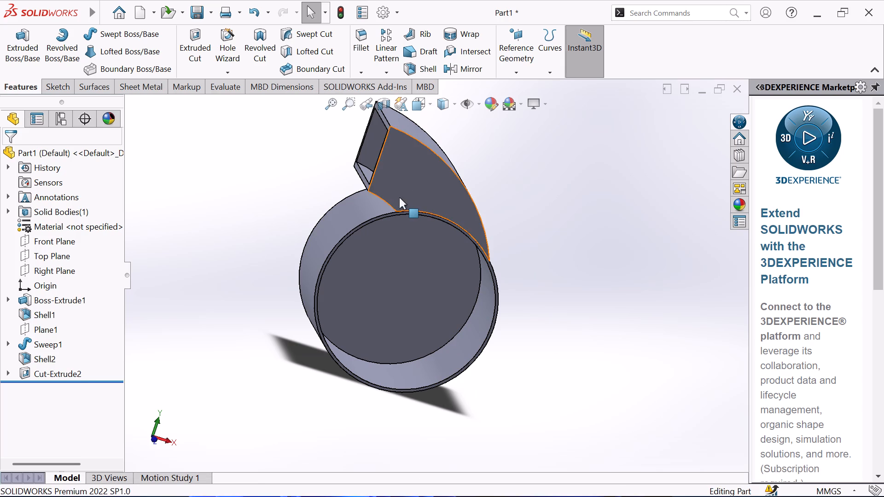
# Examine the duct's rectangular opening and its junction with the cylinder's outer wall from several angles.
pyautogui.scroll(1, 395, 198)
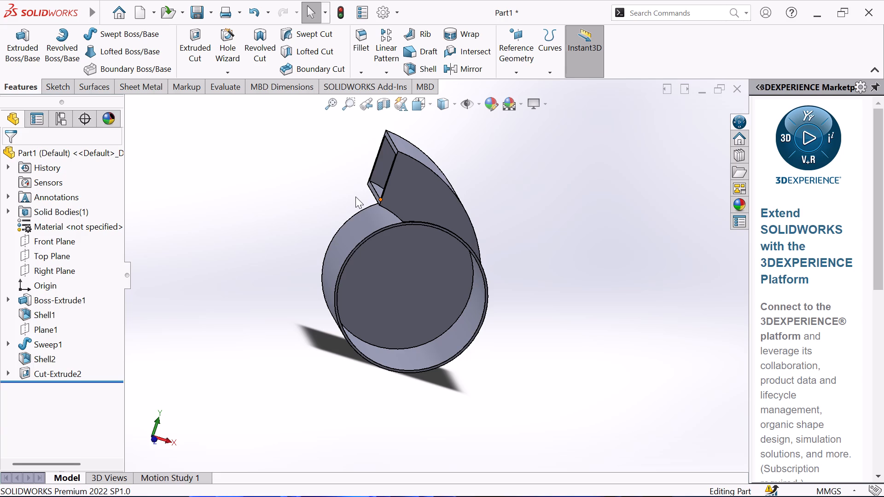
pyautogui.scroll(1, 355, 196)
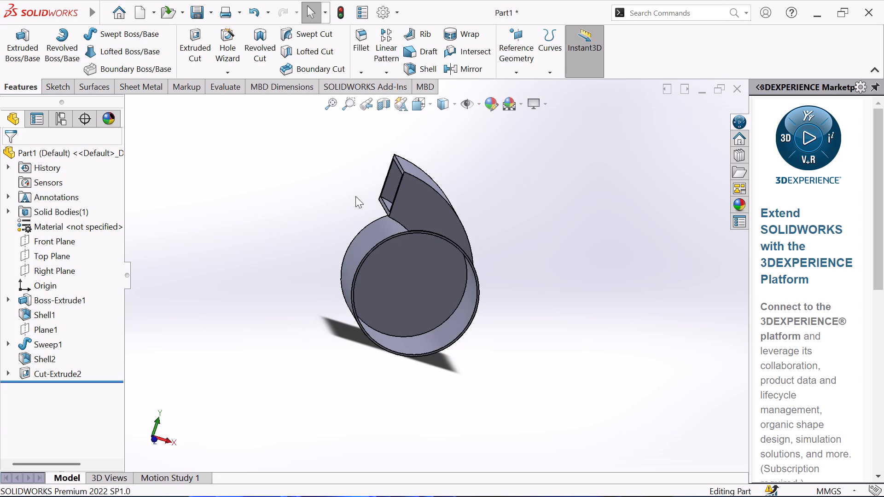
pyautogui.scroll(-1, 355, 196)
pyautogui.moveTo(355, 195); pyautogui.dragTo(427, 132, button='middle')
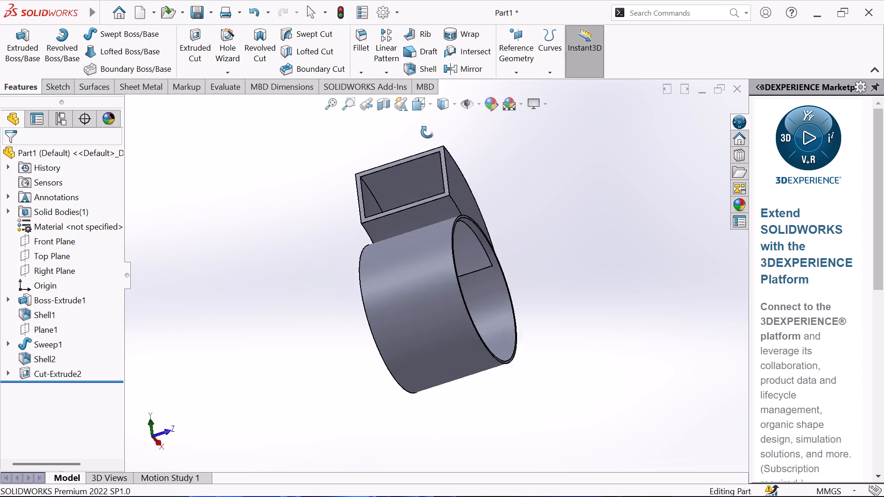
pyautogui.moveTo(427, 132); pyautogui.dragTo(395, 304, button='middle')
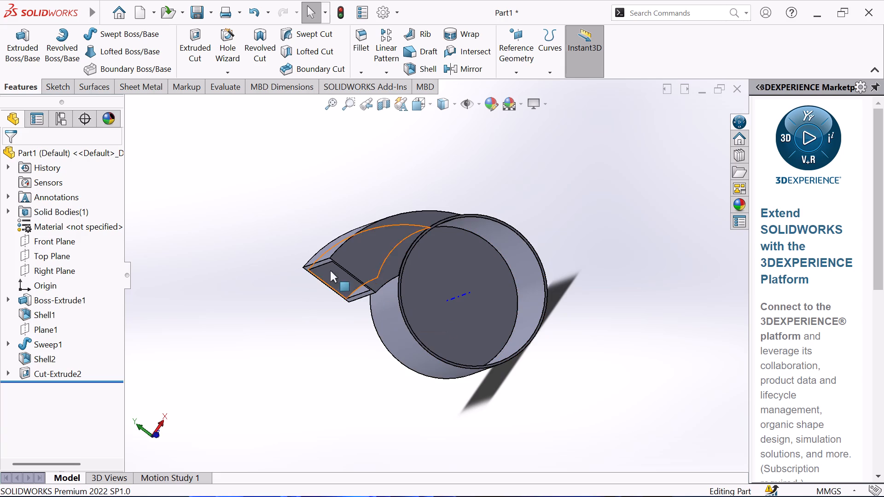
pyautogui.moveTo(383, 277); pyautogui.dragTo(443, 220, button='middle')
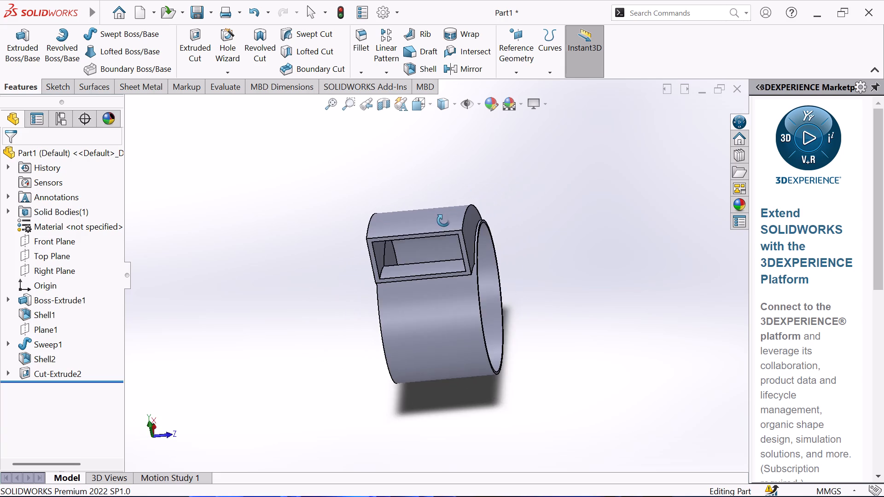
pyautogui.moveTo(443, 220); pyautogui.dragTo(343, 229, button='middle')
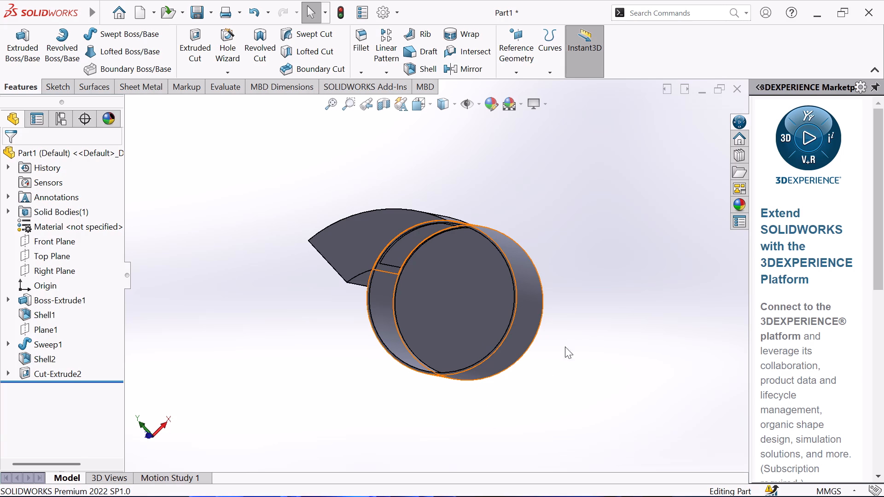
pyautogui.scroll(-2, 426, 289)
pyautogui.moveTo(426, 290); pyautogui.dragTo(471, 287, button='middle')
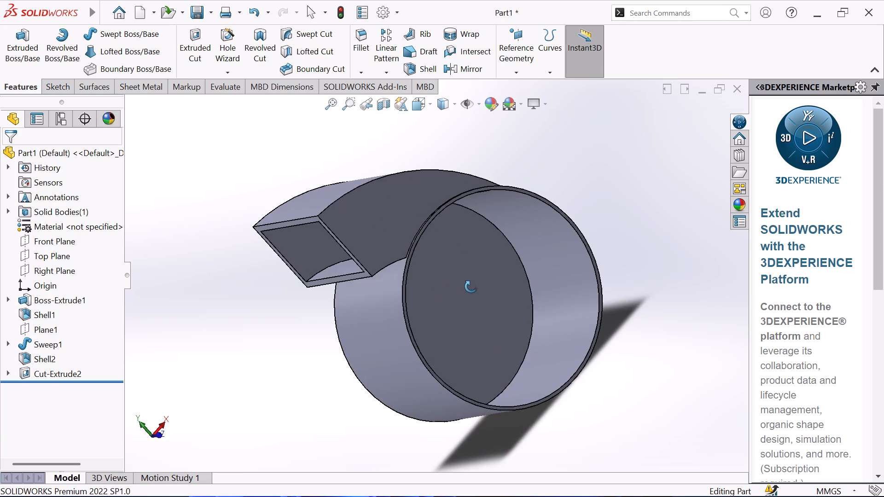
pyautogui.moveTo(471, 287); pyautogui.dragTo(398, 362, button='middle')
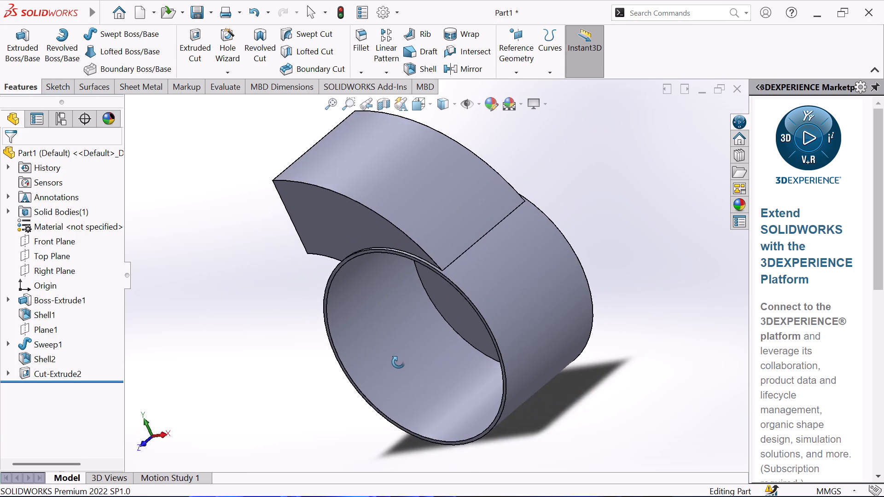
pyautogui.moveTo(398, 362); pyautogui.dragTo(478, 331, button='middle')
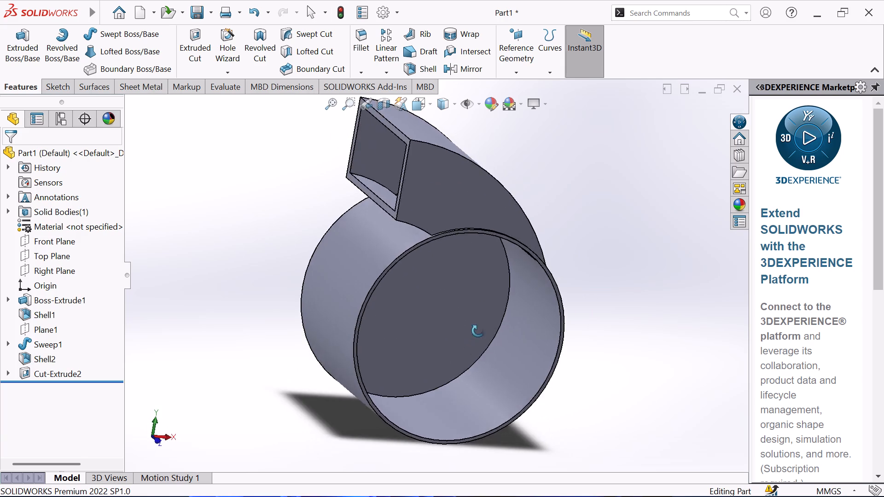
pyautogui.moveTo(478, 331); pyautogui.dragTo(531, 323, button='middle')
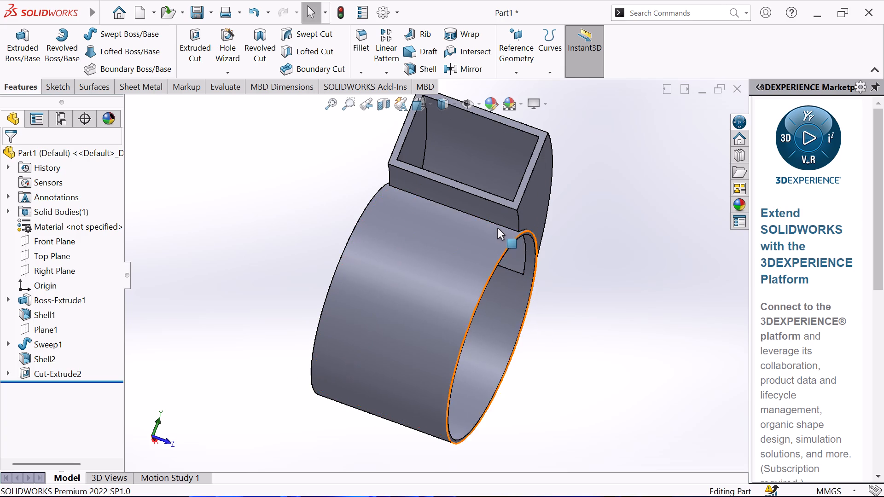
pyautogui.scroll(-2, 497, 225)
pyautogui.moveTo(497, 223); pyautogui.dragTo(437, 263, button='middle')
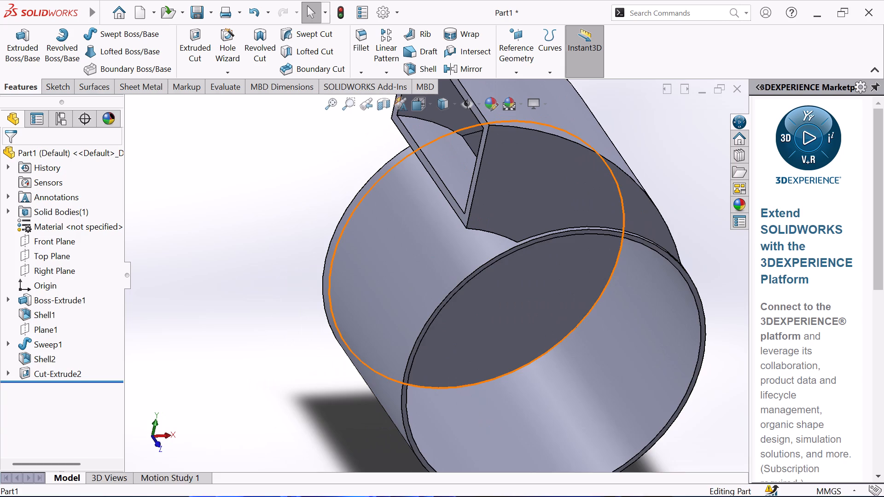
pyautogui.scroll(2, 586, 181)
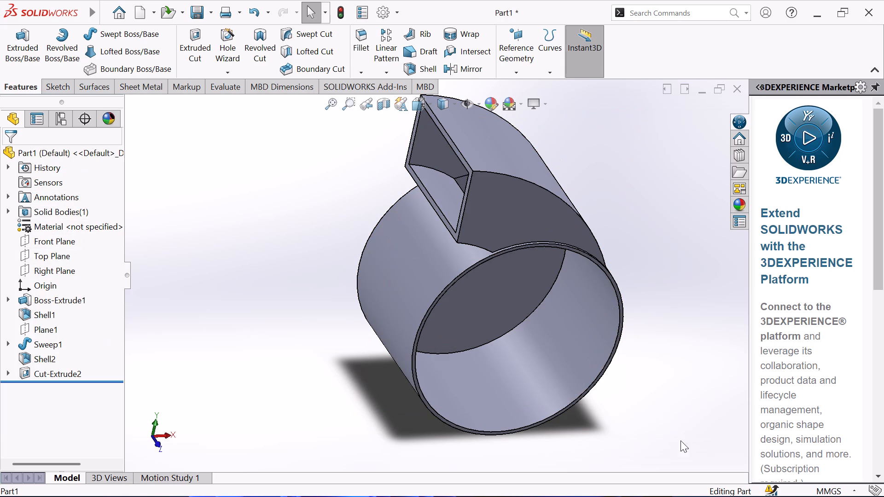
pyautogui.scroll(2, 414, 231)
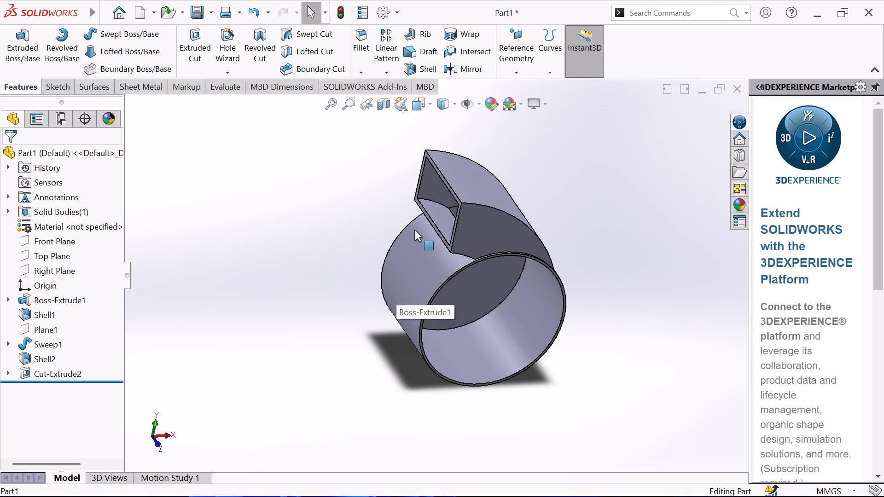
pyautogui.moveTo(414, 230); pyautogui.dragTo(442, 194, button='middle')
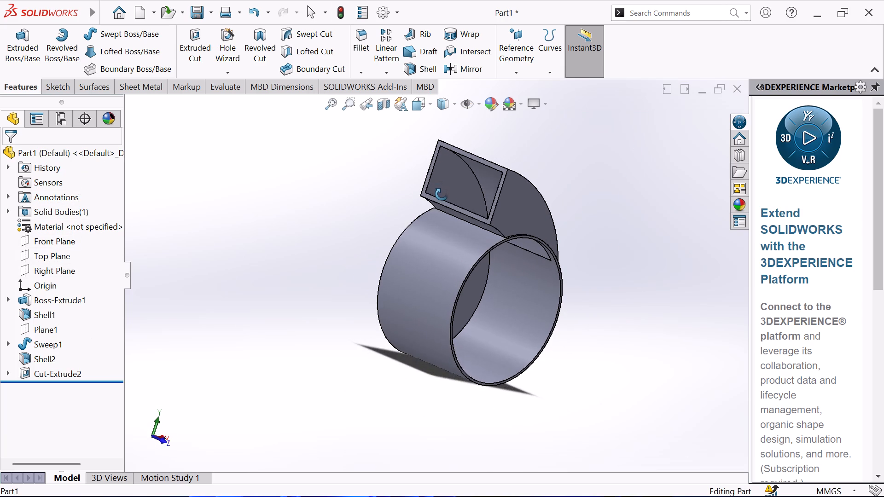
pyautogui.moveTo(442, 194); pyautogui.dragTo(441, 197, button='middle')
pyautogui.moveTo(440, 198); pyautogui.dragTo(420, 208, button='middle')
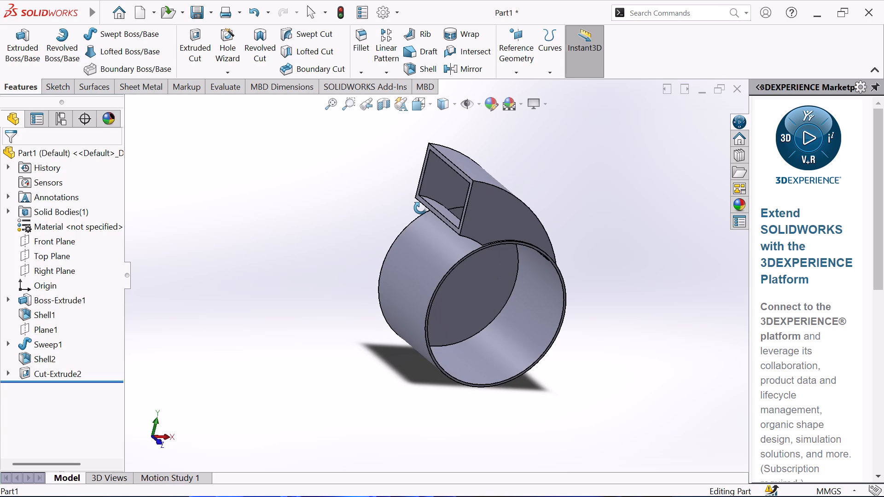
pyautogui.moveTo(420, 208); pyautogui.dragTo(426, 182, button='middle')
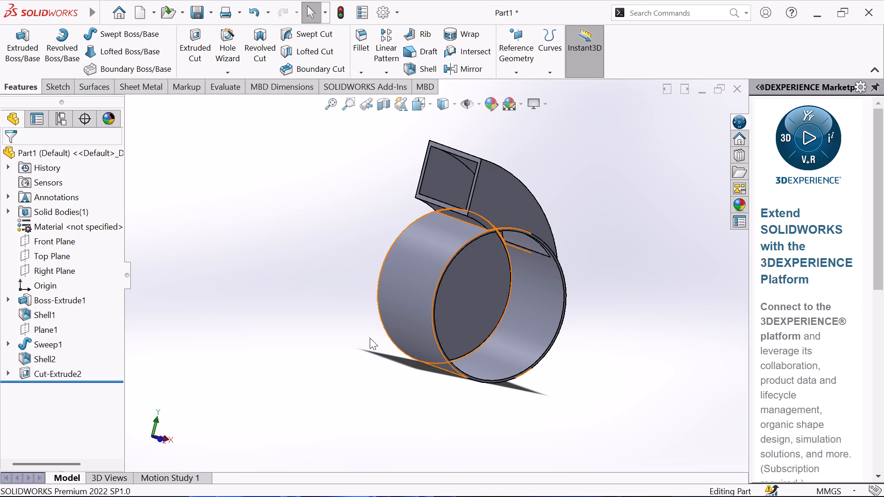
# Inspect the cylinder's interior where the duct opens through the wall, viewing it from the open end.
pyautogui.scroll(2, 471, 270)
pyautogui.scroll(-2, 471, 266)
pyautogui.moveTo(470, 261); pyautogui.dragTo(459, 220, button='middle')
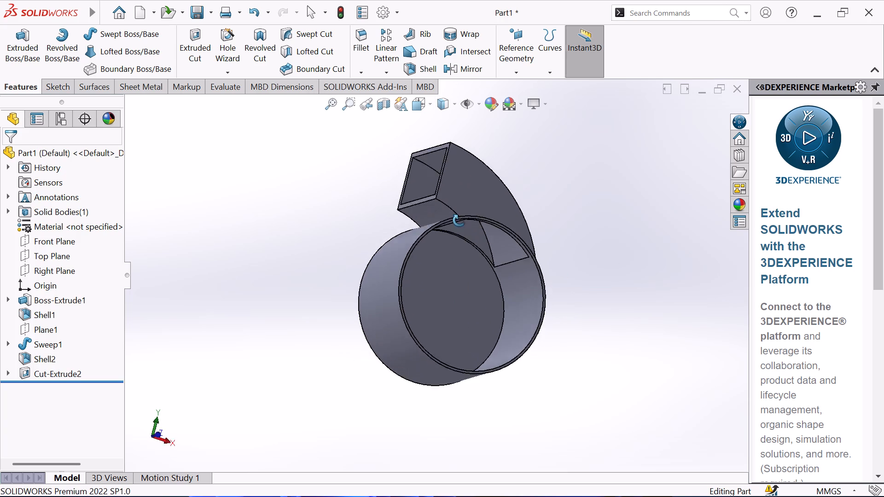
pyautogui.moveTo(459, 220); pyautogui.dragTo(455, 181, button='middle')
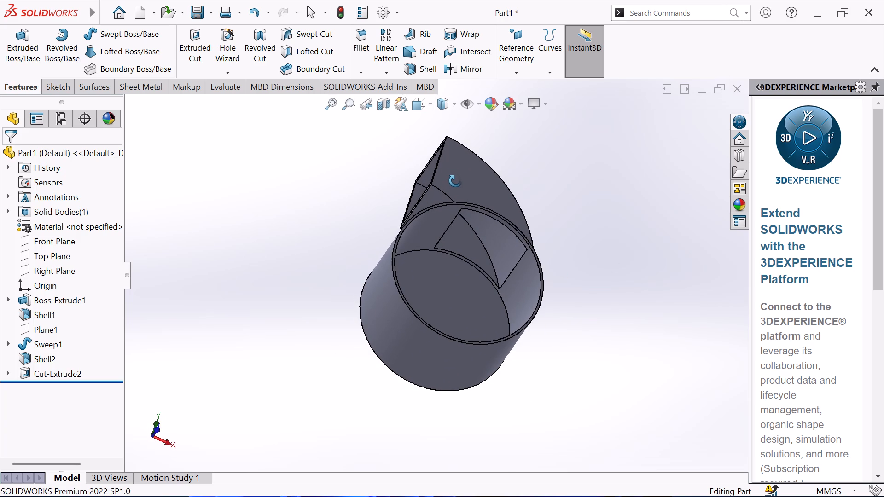
pyautogui.moveTo(455, 181); pyautogui.dragTo(449, 191, button='middle')
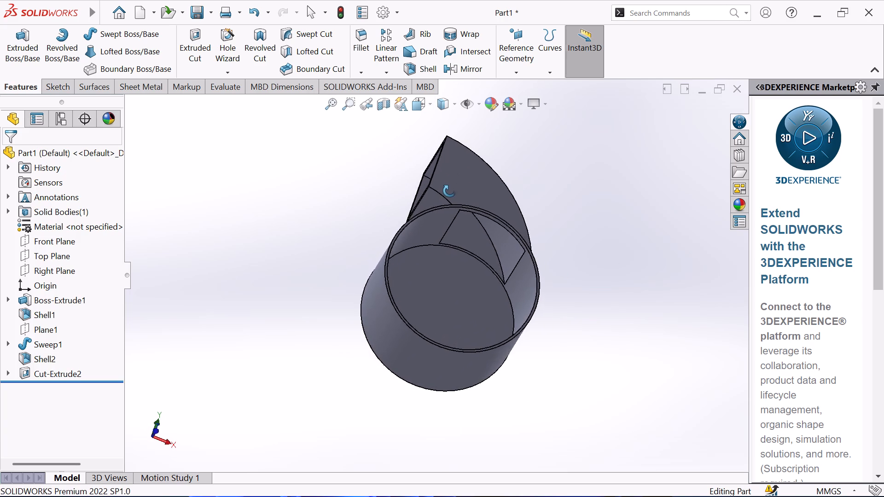
pyautogui.moveTo(449, 191); pyautogui.dragTo(442, 208, button='middle')
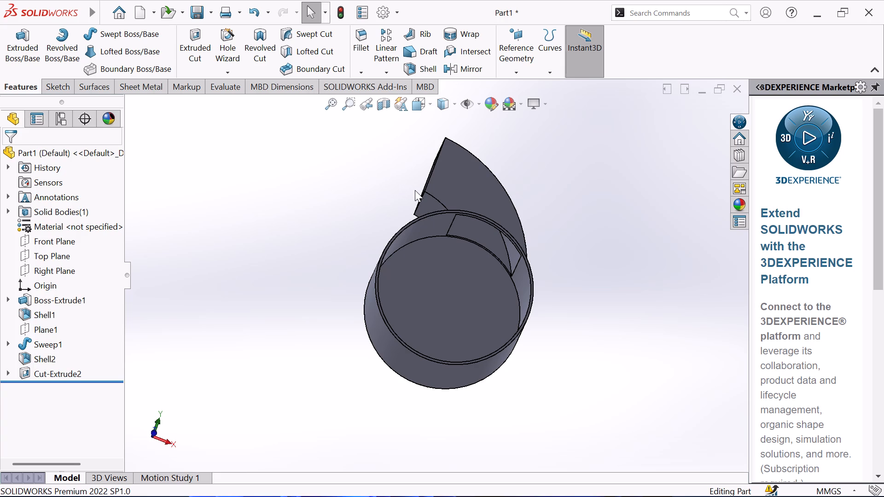
pyautogui.moveTo(369, 182); pyautogui.dragTo(369, 182, button='middle')
pyautogui.moveTo(369, 182); pyautogui.dragTo(381, 250, button='middle')
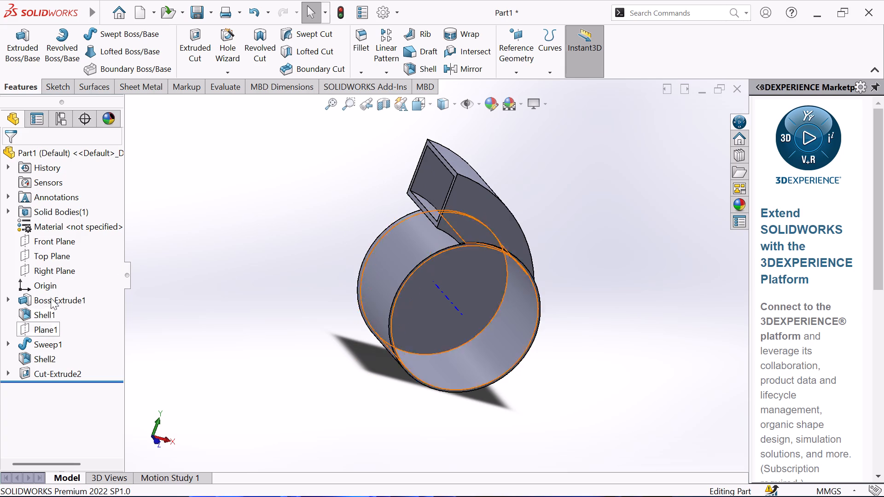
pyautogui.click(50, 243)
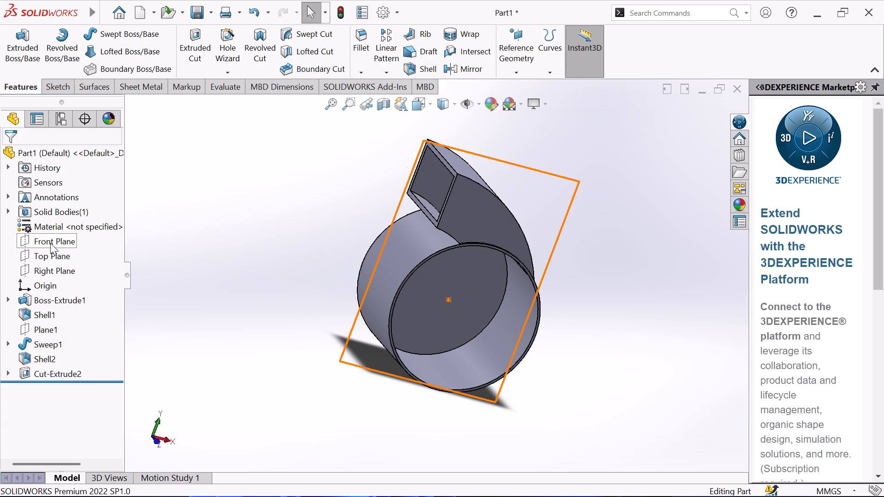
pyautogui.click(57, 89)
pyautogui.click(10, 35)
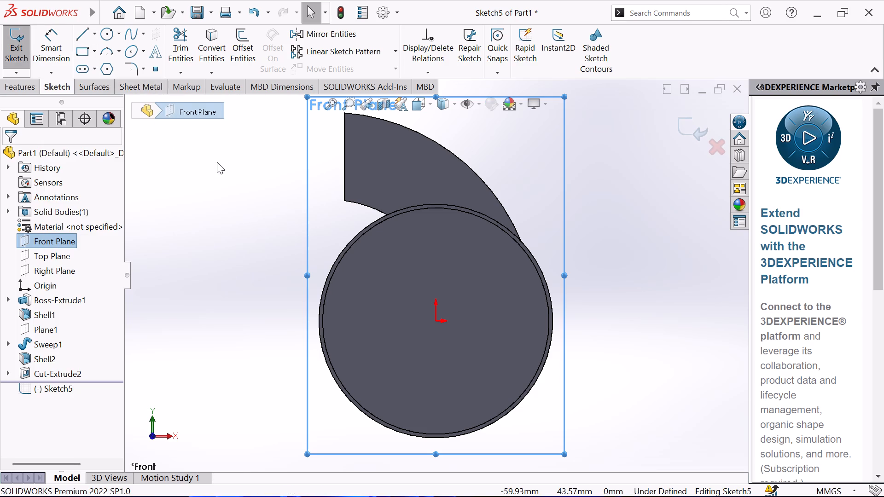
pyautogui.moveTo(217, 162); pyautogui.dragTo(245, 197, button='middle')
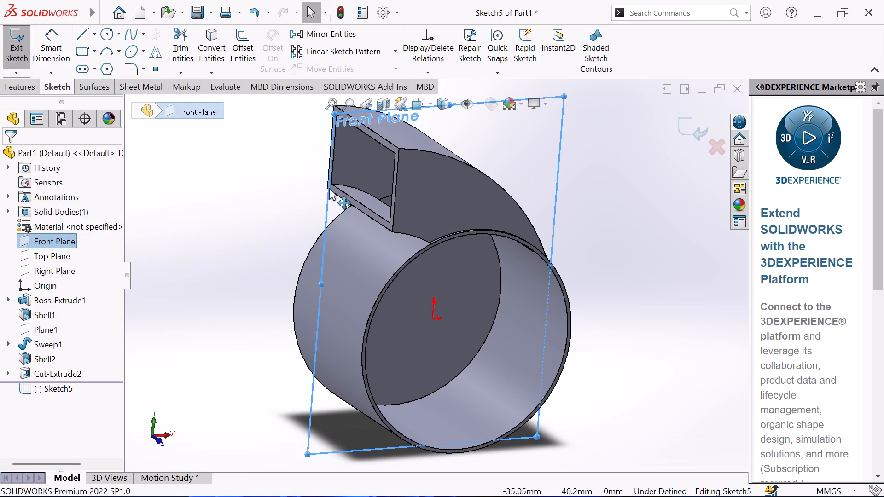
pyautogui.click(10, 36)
# Create a reference plane offset 42 mm outward from the duct's rectangular end face.
pyautogui.scroll(-1, 375, 193)
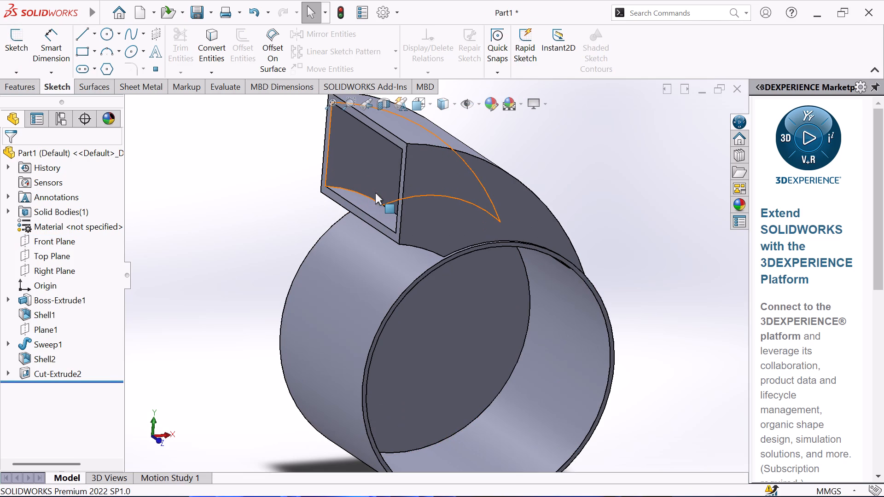
pyautogui.click(392, 140)
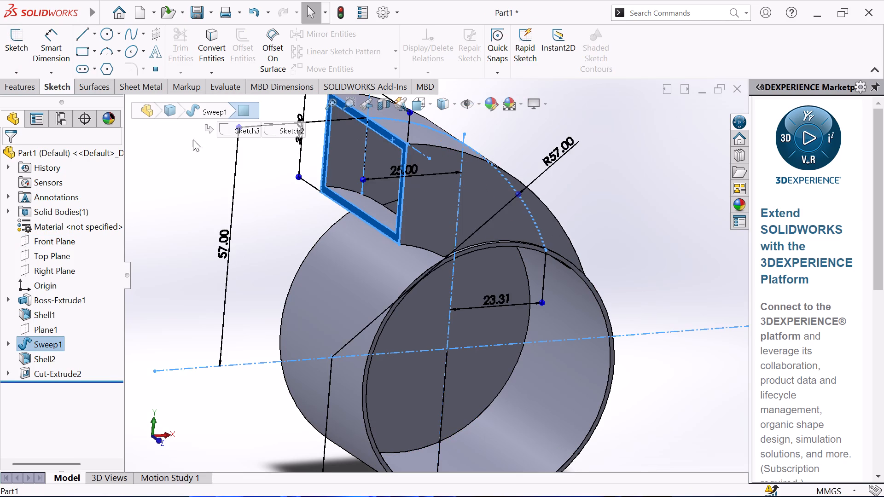
pyautogui.click(19, 92)
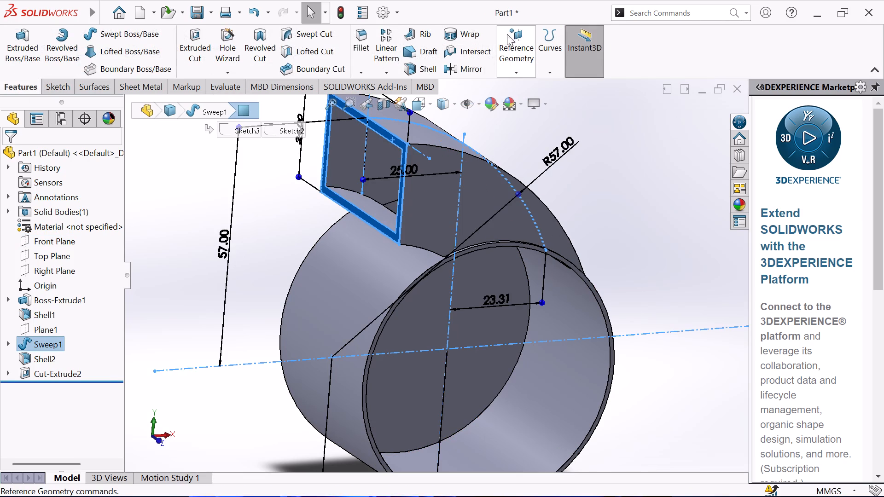
pyautogui.click(524, 34)
pyautogui.click(521, 86)
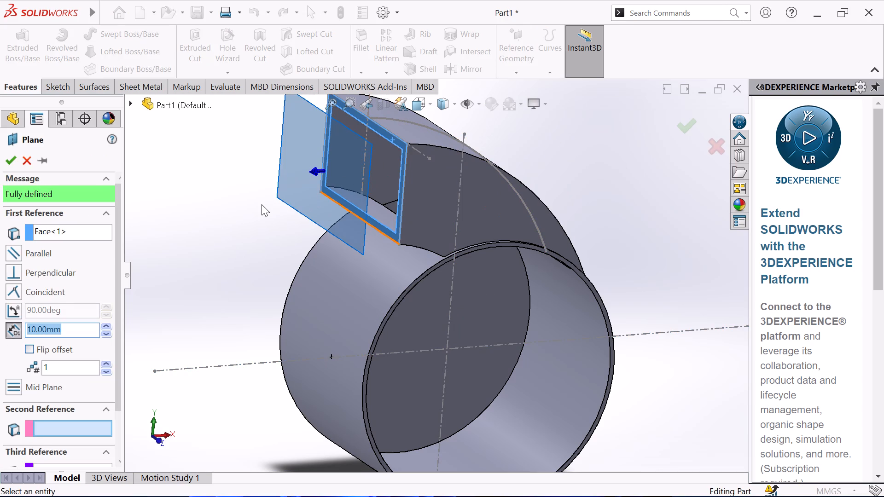
pyautogui.moveTo(250, 199); pyautogui.dragTo(222, 169, button='middle')
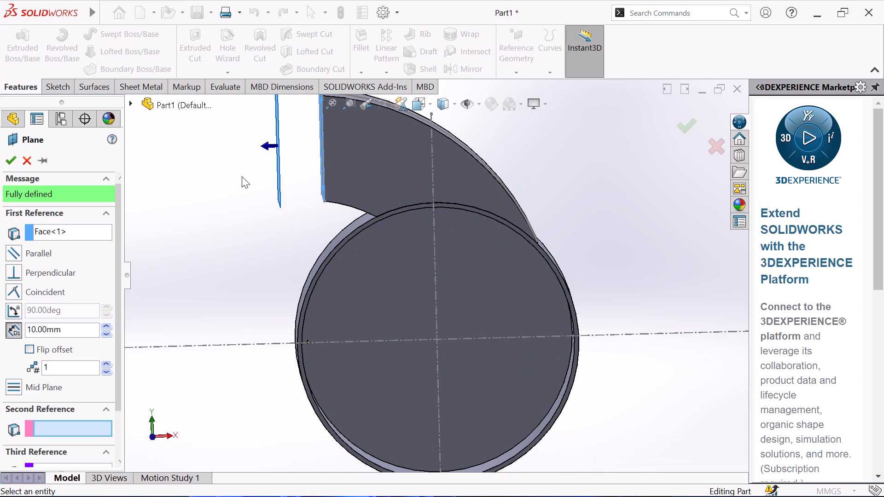
pyautogui.scroll(1, 242, 176)
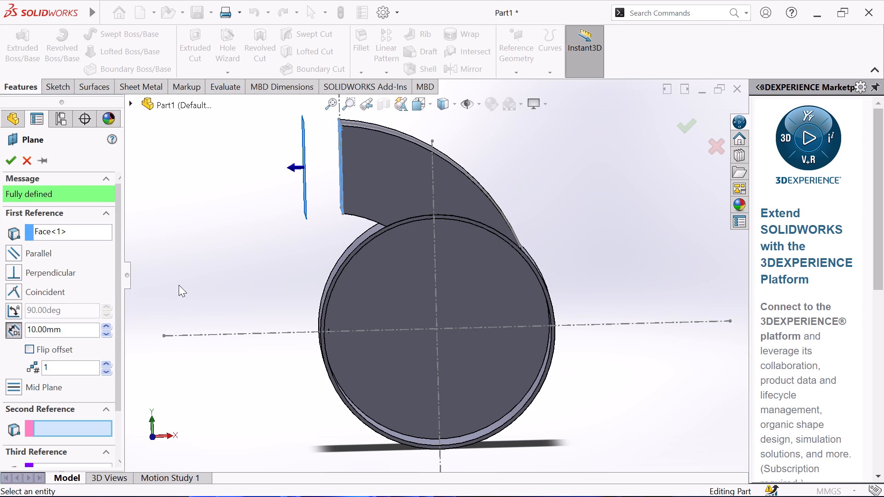
pyautogui.doubleClick(69, 328)
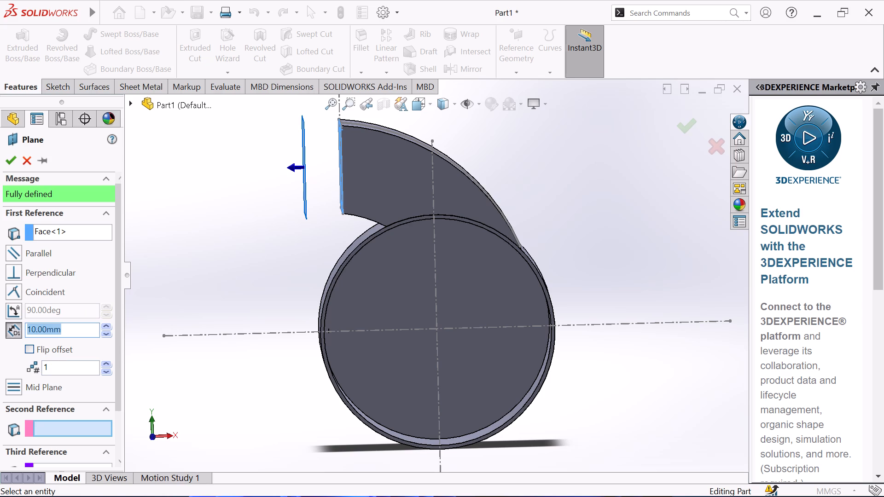
pyautogui.write('42')
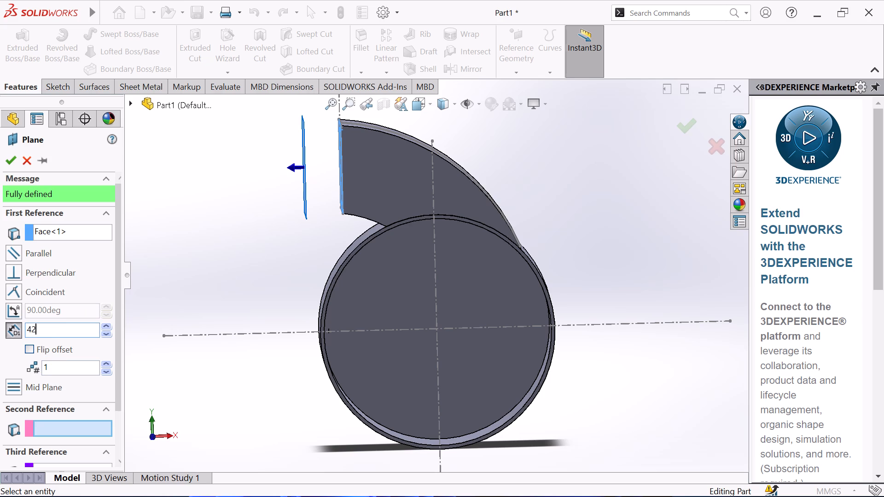
pyautogui.press('Return')
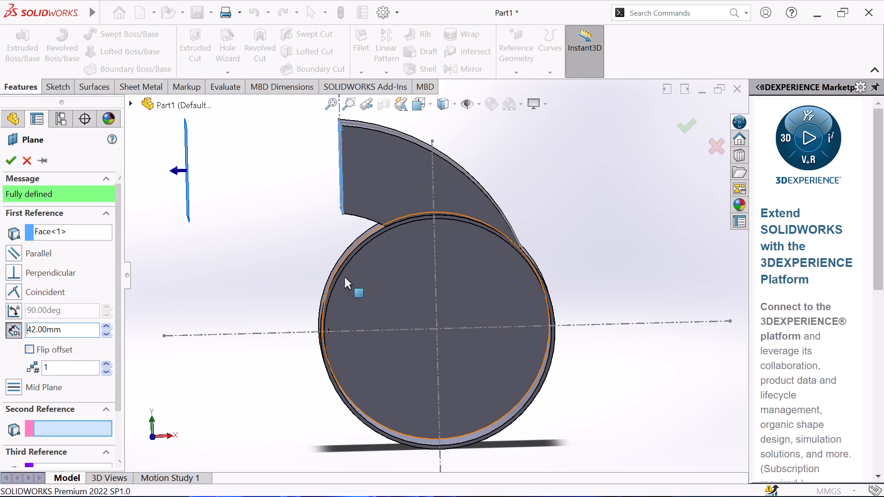
pyautogui.scroll(1, 381, 233)
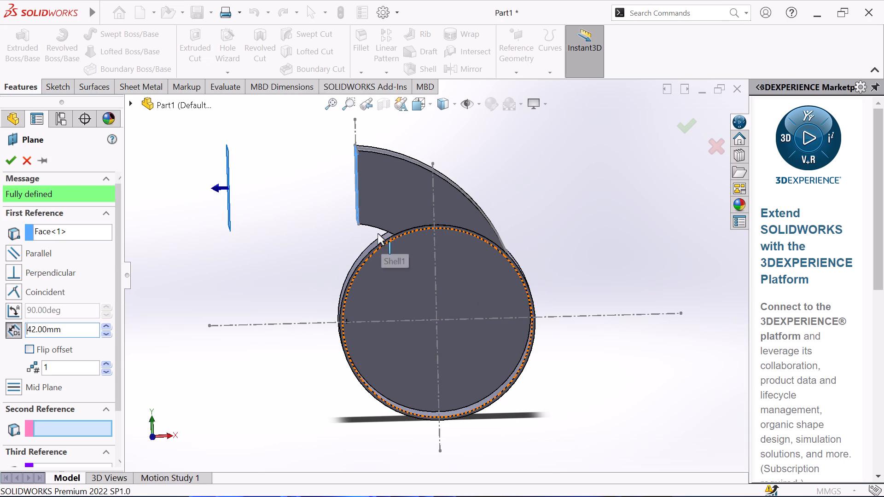
pyautogui.moveTo(296, 244); pyautogui.dragTo(305, 253, button='middle')
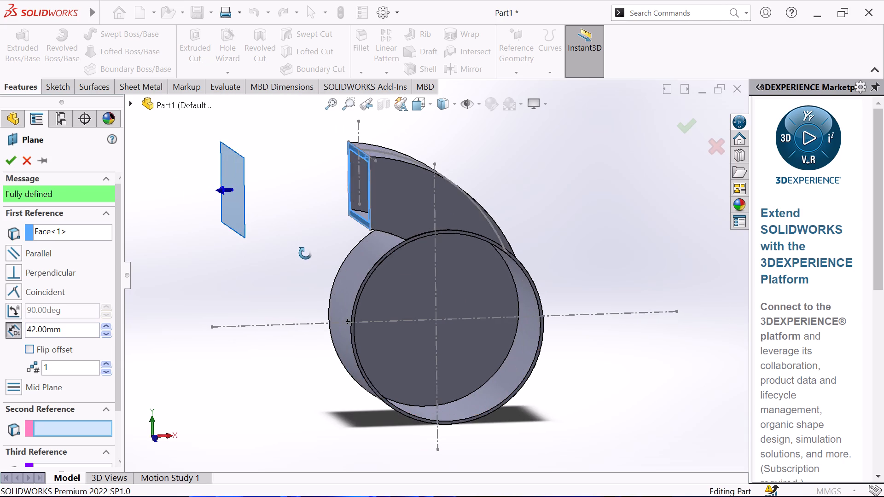
pyautogui.moveTo(305, 253); pyautogui.dragTo(323, 256, button='middle')
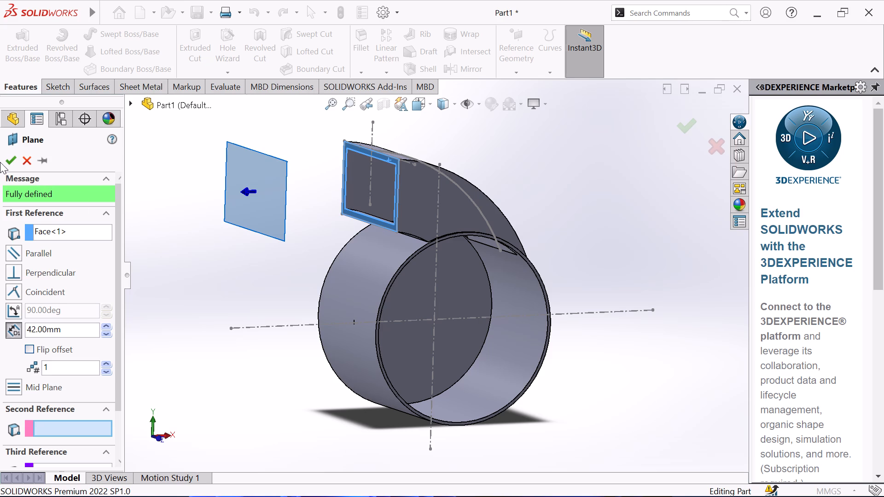
pyautogui.click(12, 161)
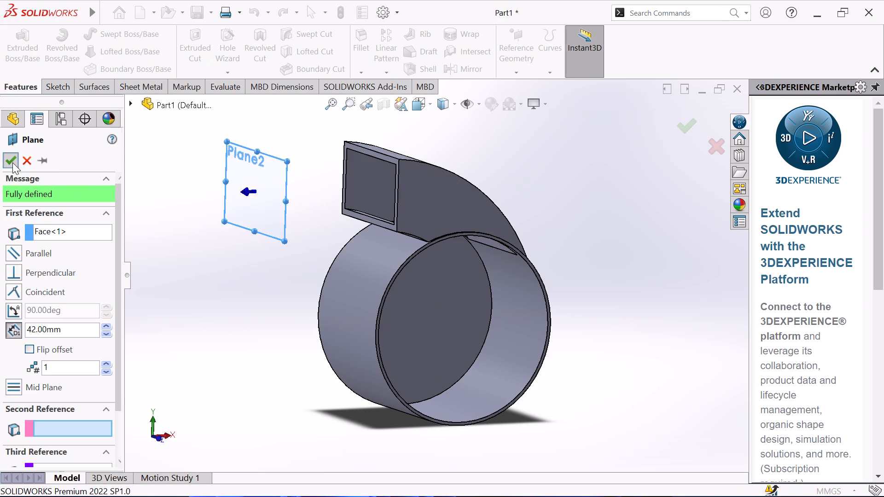
# Open a new sketch on Plane2, the plane offset from the duct's rectangular end.
pyautogui.click(61, 89)
pyautogui.click(17, 49)
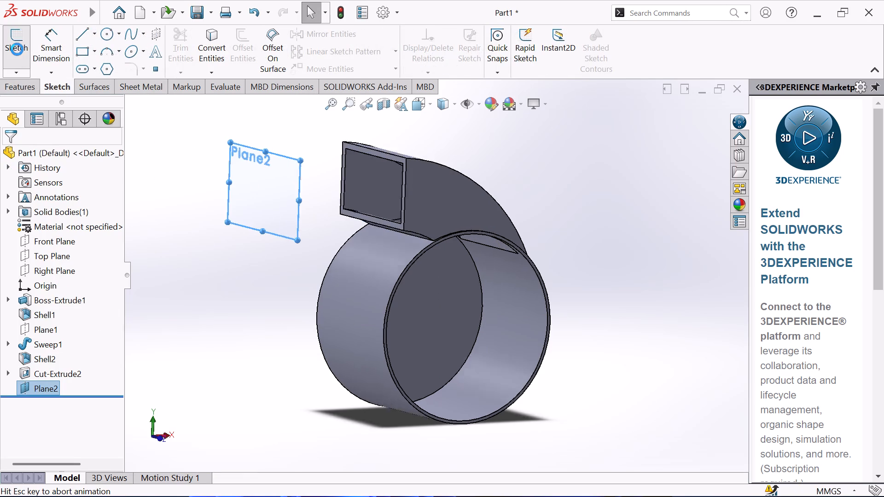
pyautogui.click(247, 162)
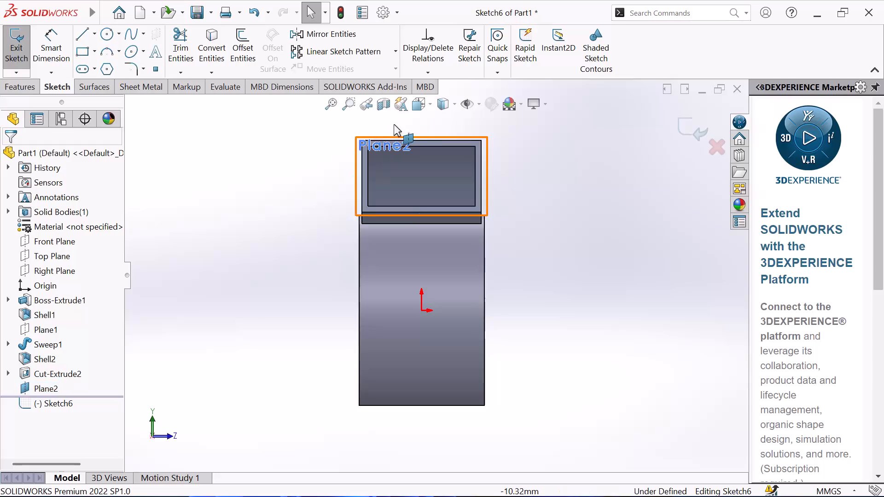
pyautogui.moveTo(330, 104); pyautogui.dragTo(329, 105, button='middle')
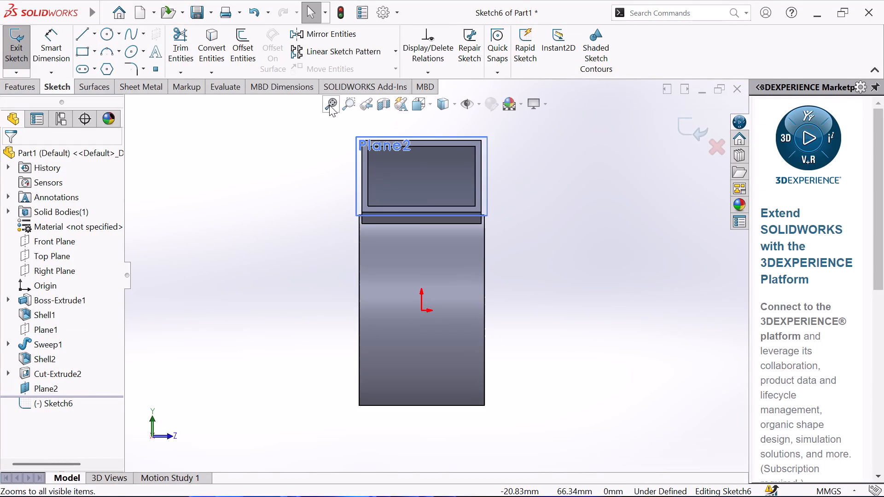
pyautogui.moveTo(329, 105); pyautogui.dragTo(326, 125, button='middle')
pyautogui.moveTo(399, 147); pyautogui.dragTo(404, 134, button='middle')
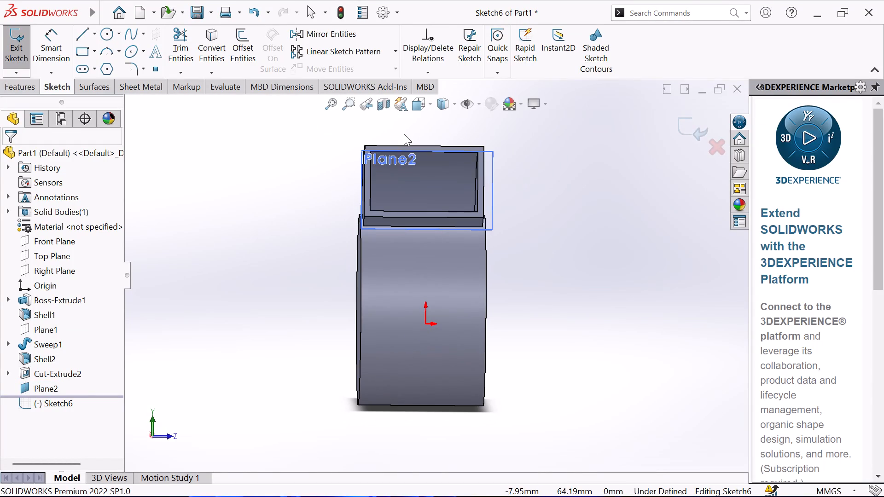
pyautogui.click(416, 106)
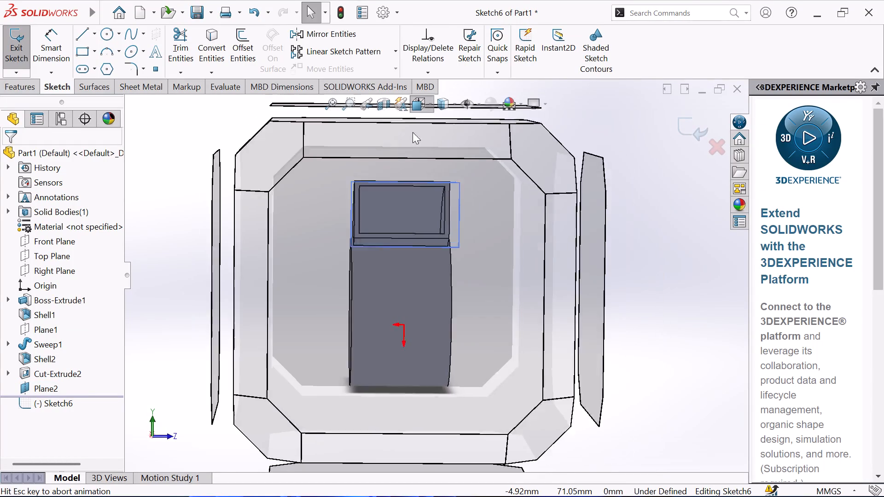
pyautogui.click(335, 300)
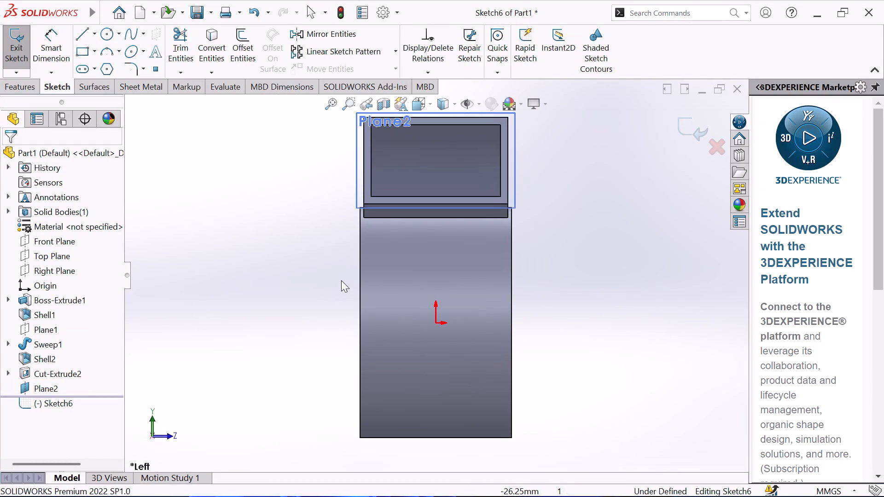
pyautogui.scroll(1, 468, 147)
pyautogui.scroll(-2, 436, 128)
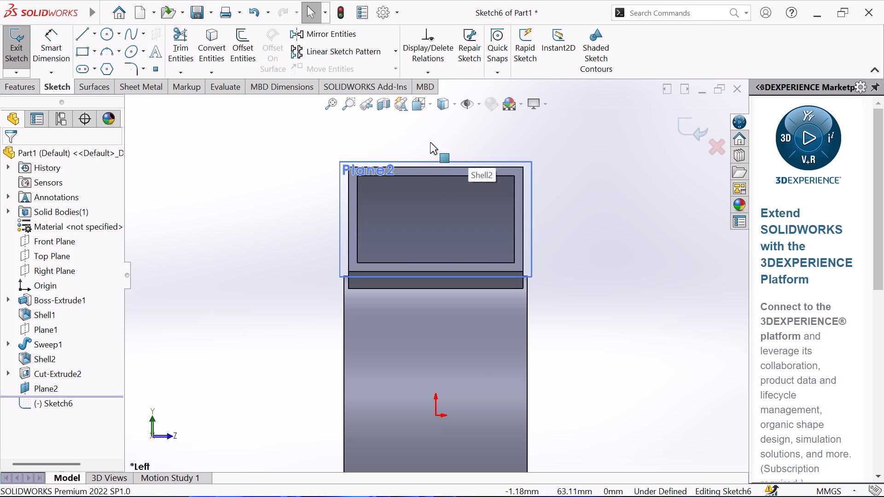
pyautogui.scroll(-3, 461, 172)
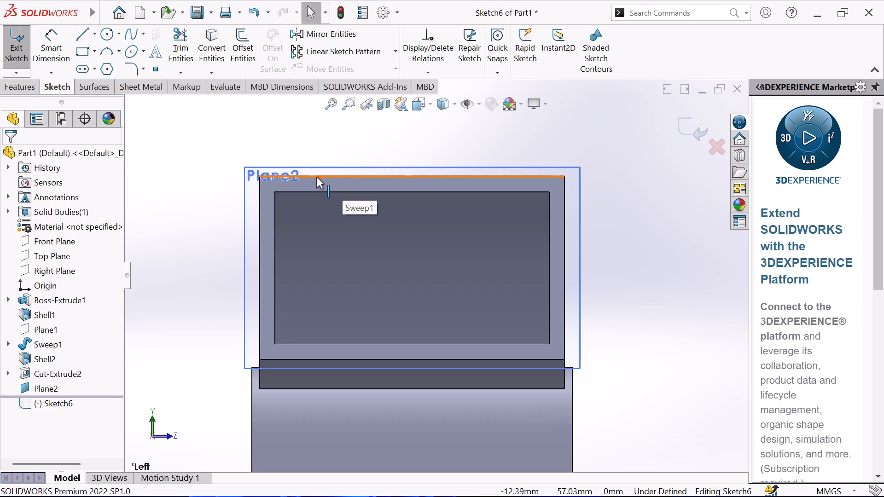
# Sketch a vertical centerline about 43 mm long through the middle of the duct opening, extending above and below it.
pyautogui.click(96, 36)
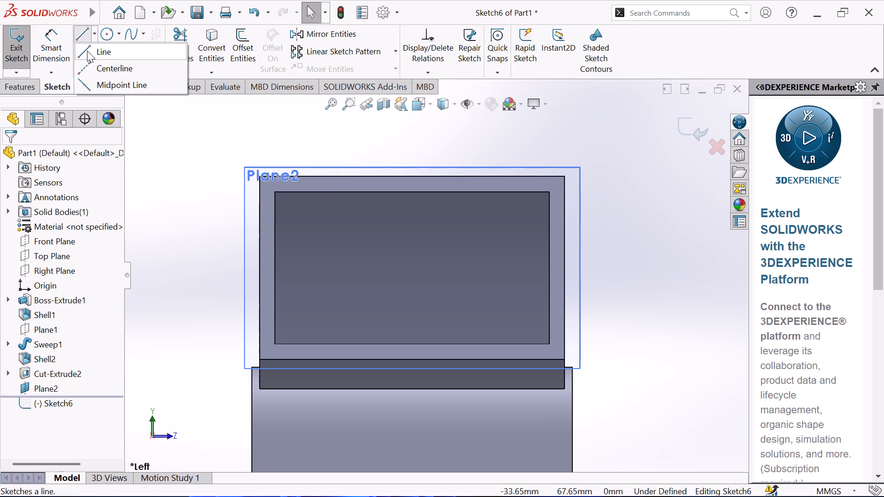
pyautogui.click(79, 66)
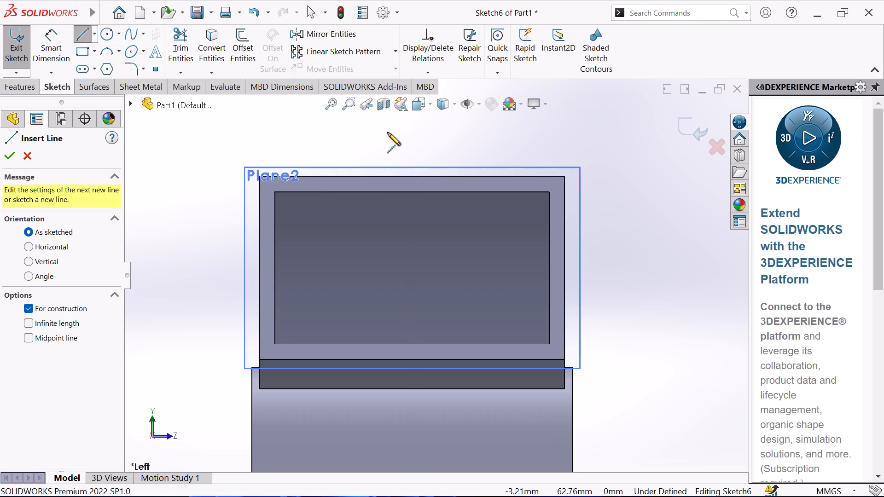
pyautogui.click(411, 121)
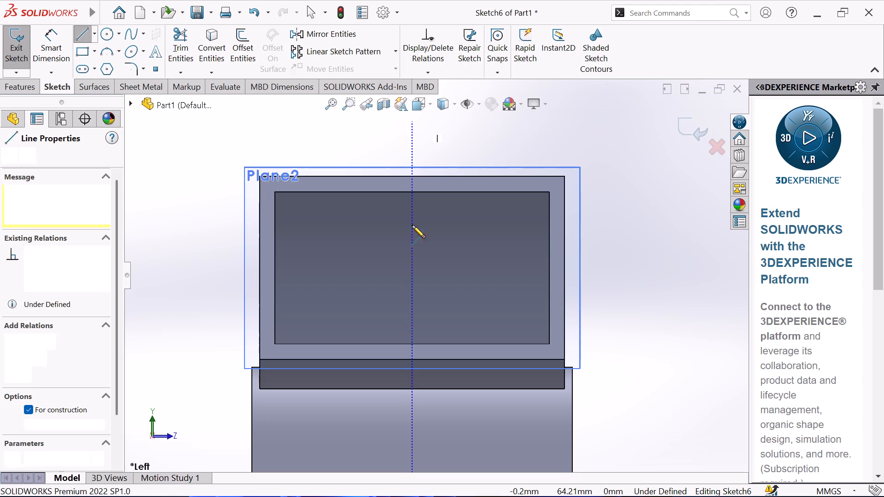
pyautogui.click(412, 446)
pyautogui.rightClick(477, 425)
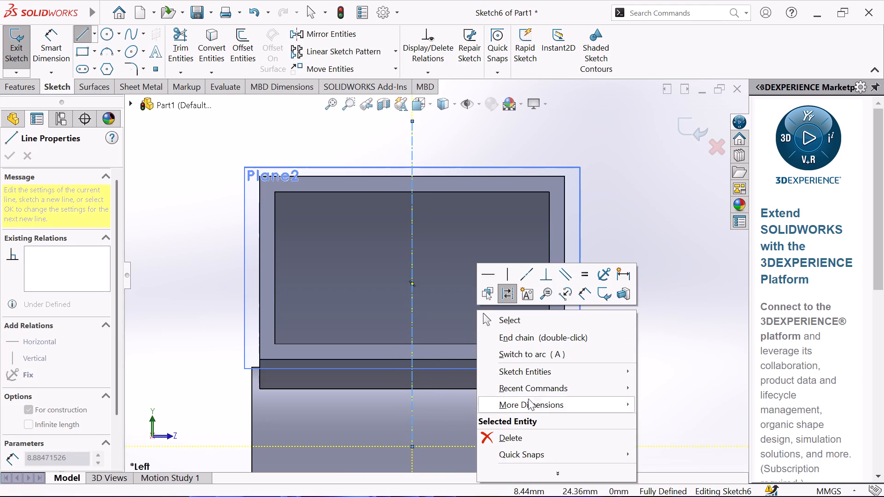
pyautogui.click(538, 318)
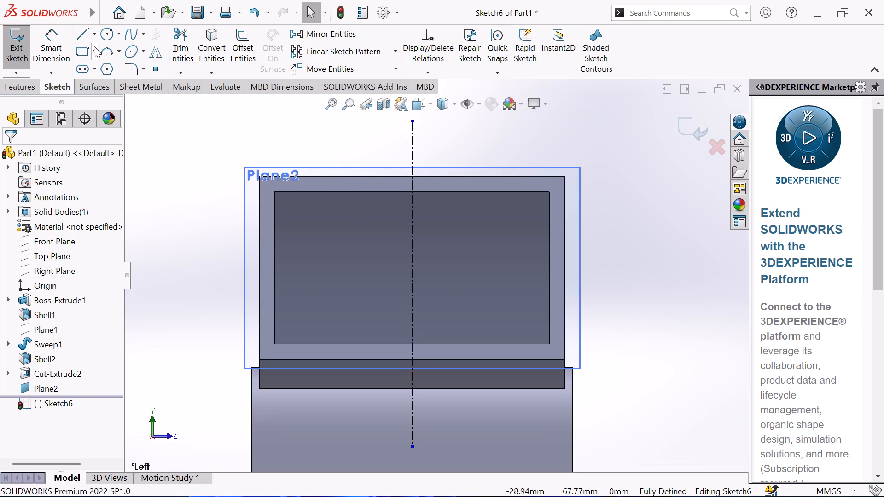
# Sketch a corner rectangle about 26.5 mm wide and 7 mm high across the centerline, its top edge level with the duct's outer top edge.
pyautogui.click(81, 49)
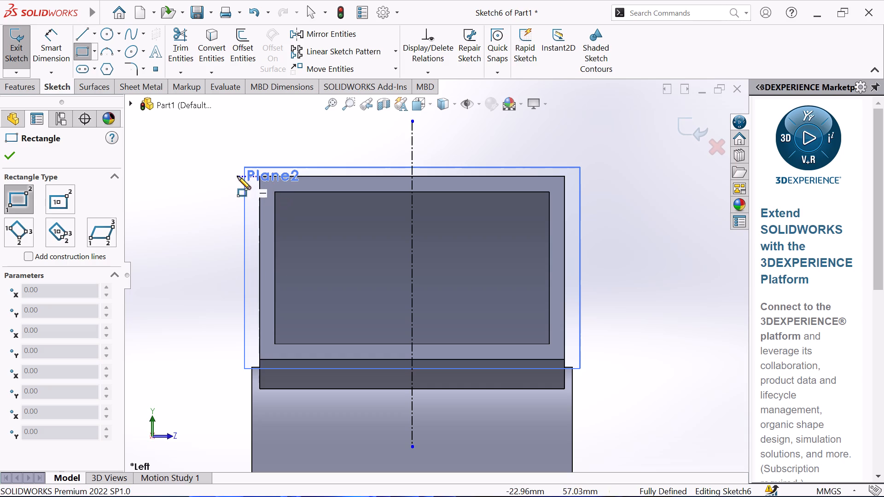
pyautogui.click(300, 176)
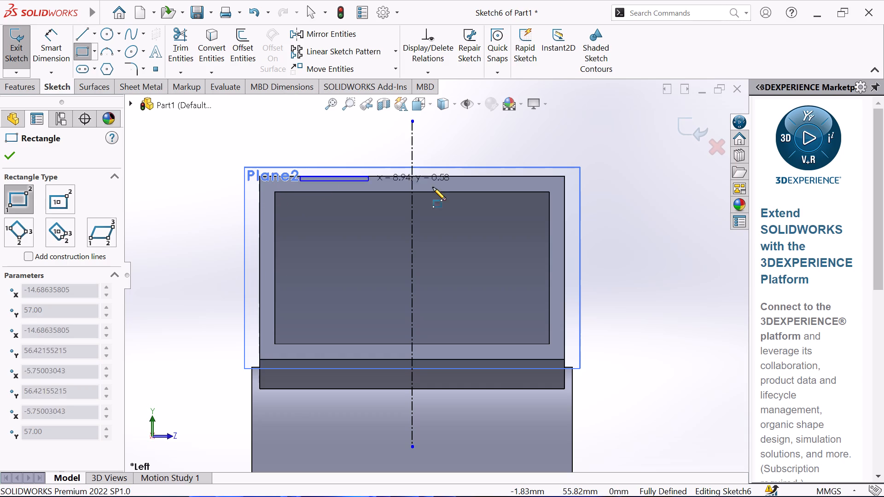
pyautogui.click(502, 228)
pyautogui.rightClick(556, 140)
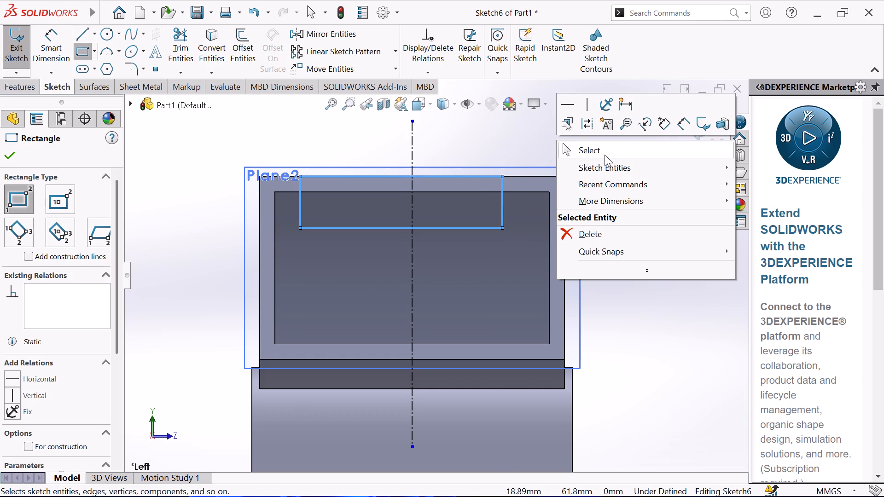
pyautogui.click(605, 155)
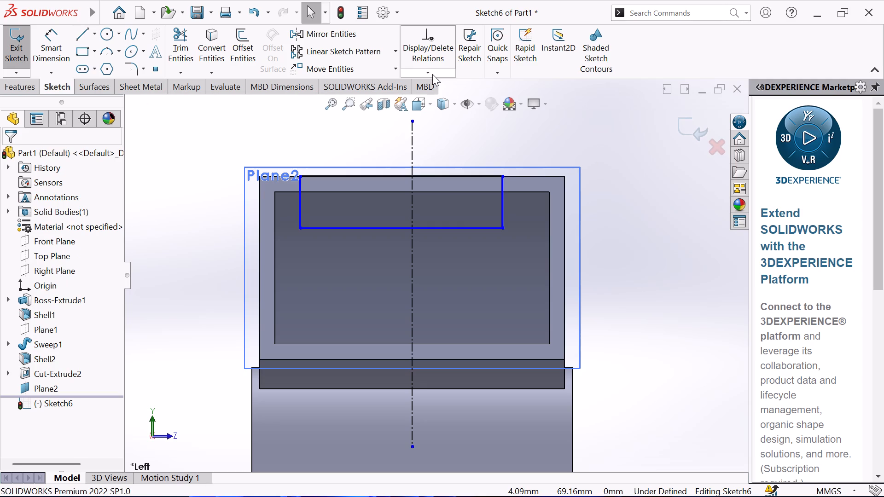
# Add a Symmetric relation between the rectangle's two upper corners about the vertical centerline.
pyautogui.click(432, 74)
pyautogui.click(448, 104)
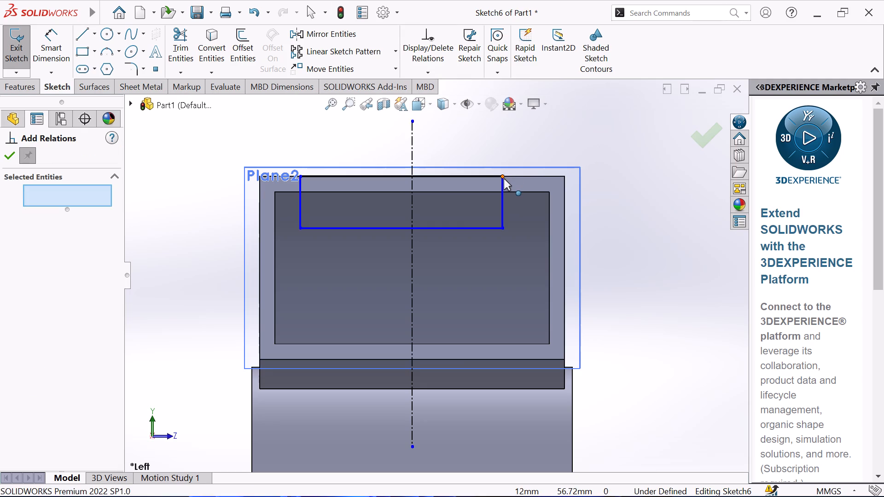
pyautogui.click(502, 177)
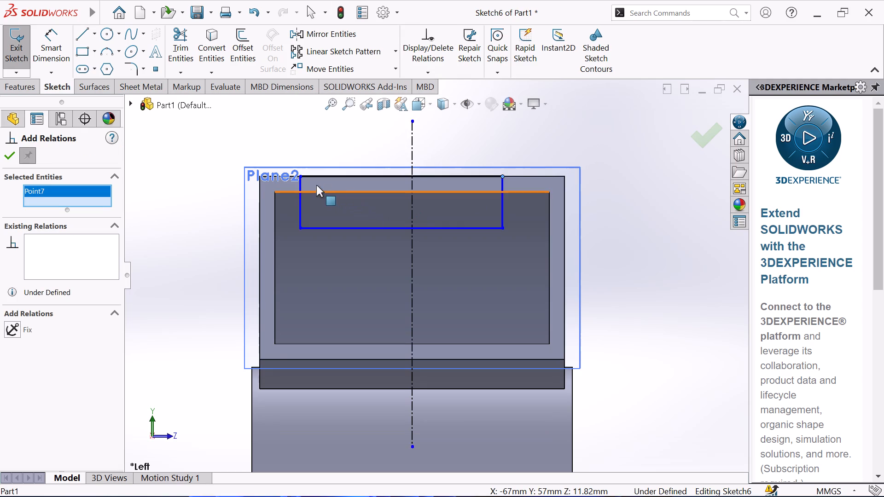
pyautogui.click(298, 177)
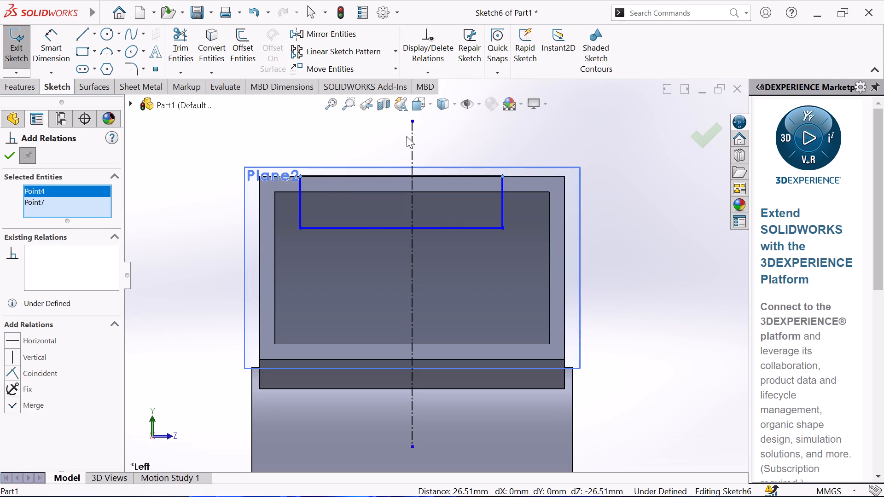
pyautogui.click(411, 135)
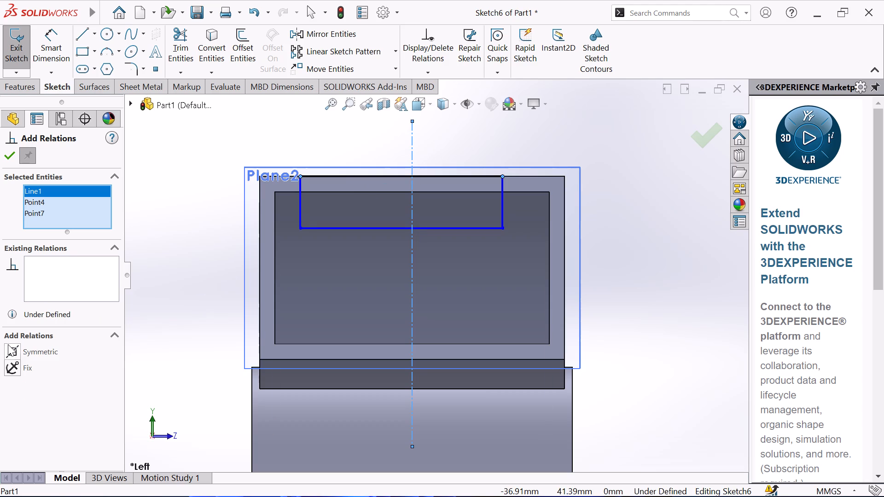
pyautogui.click(11, 350)
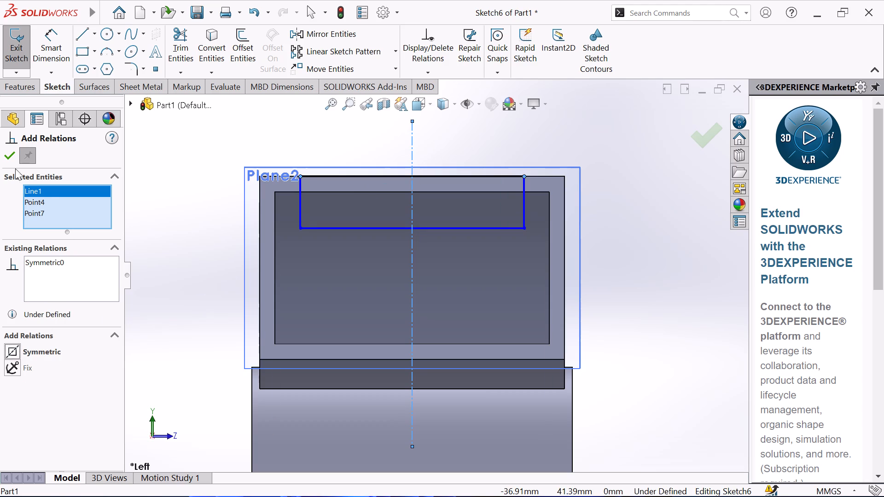
# Dimension the sketched rectangle's top edge to a width of 48 mm.
pyautogui.click(8, 151)
pyautogui.click(44, 53)
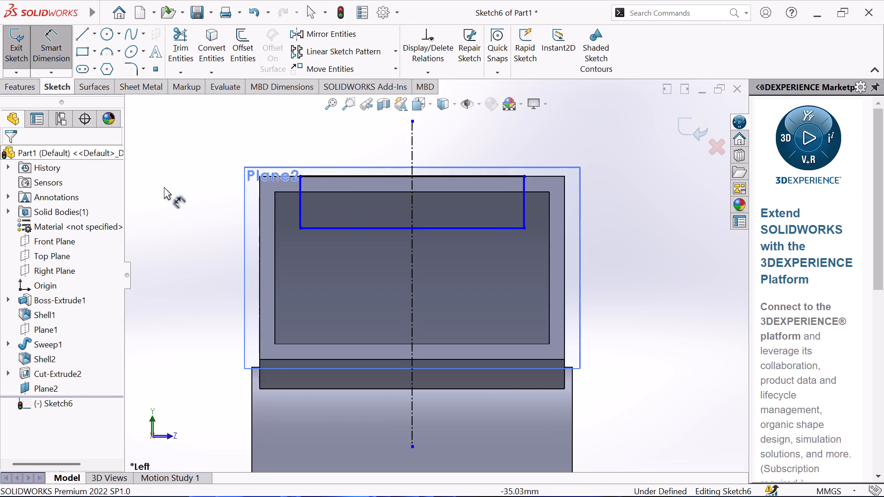
pyautogui.click(378, 175)
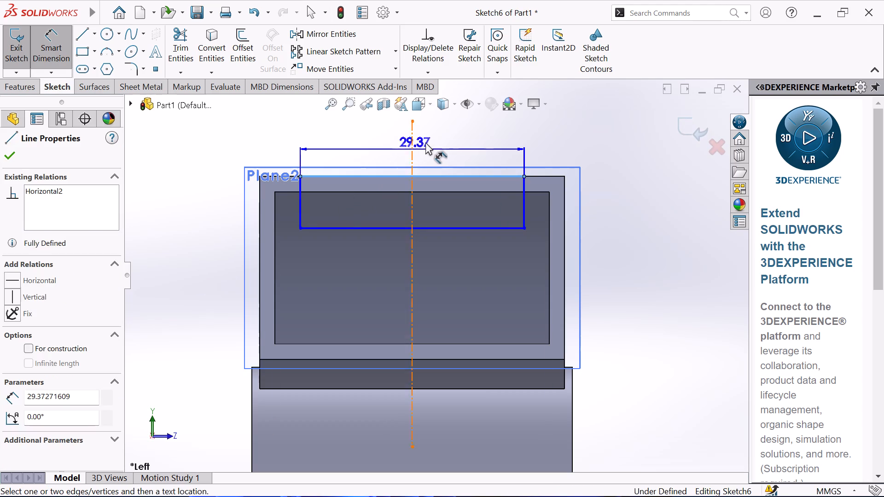
pyautogui.click(427, 141)
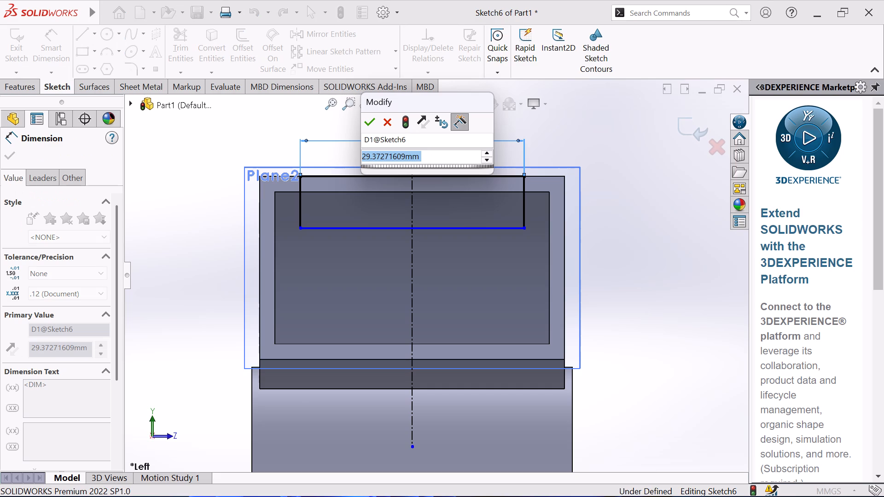
pyautogui.press('4')
pyautogui.press('8')
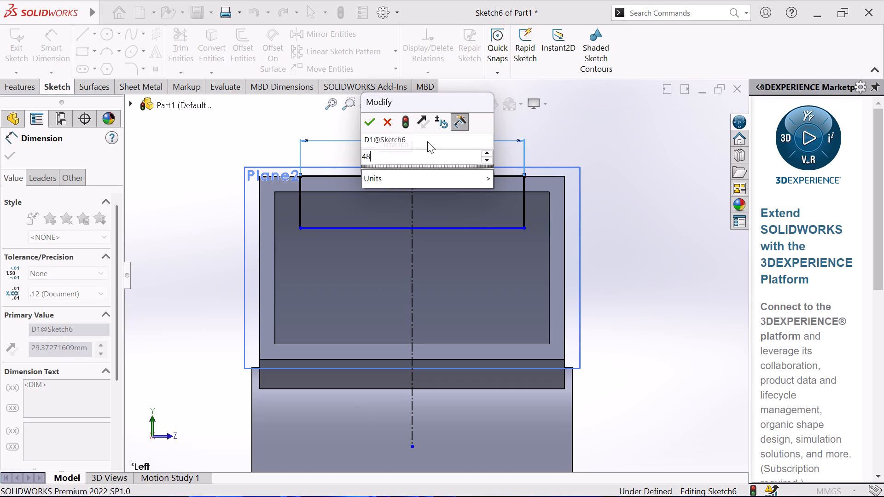
pyautogui.press('Return')
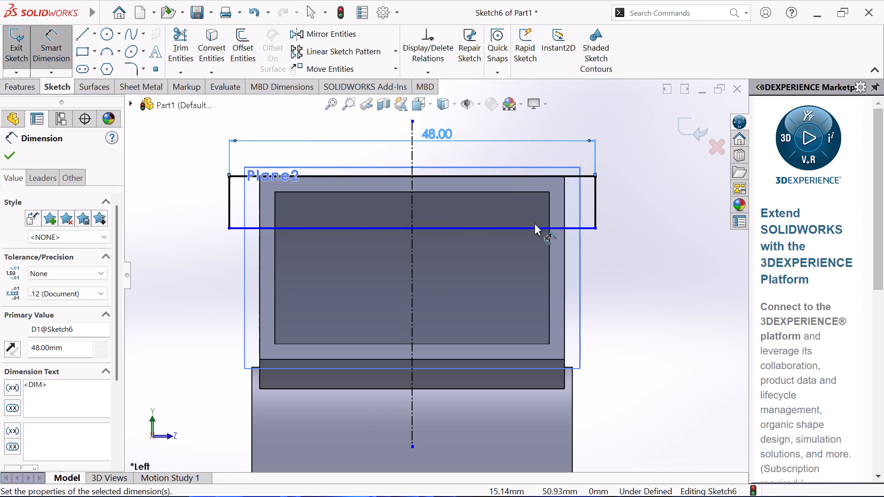
# Dimension the rectangle's vertical side to a height of 35 mm and close the sketch.
pyautogui.click(597, 201)
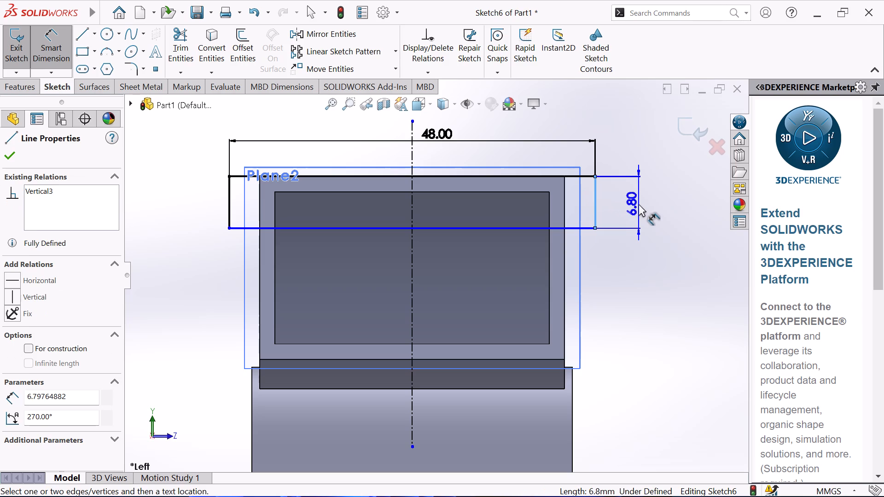
pyautogui.click(639, 203)
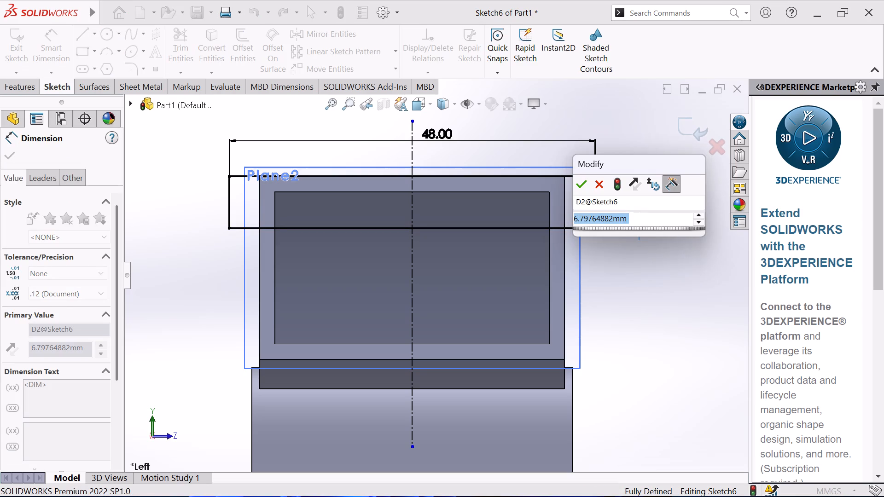
pyautogui.press('5')
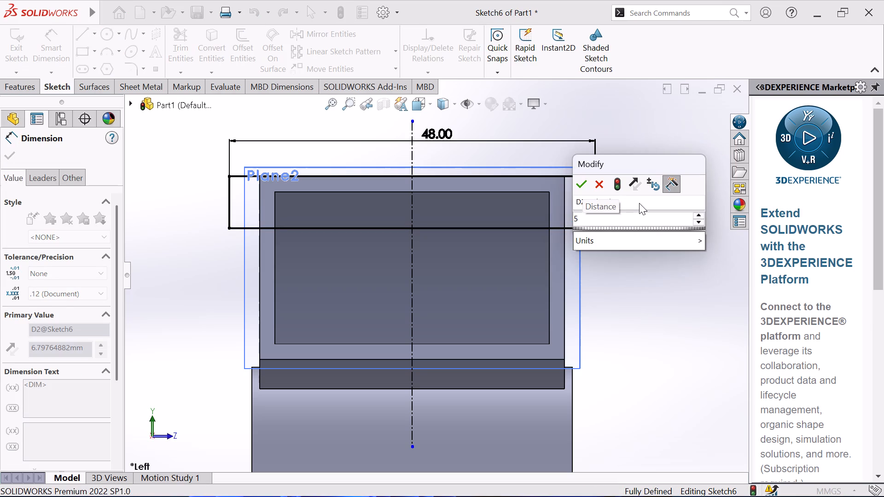
pyautogui.press('BackSpace')
pyautogui.write('35')
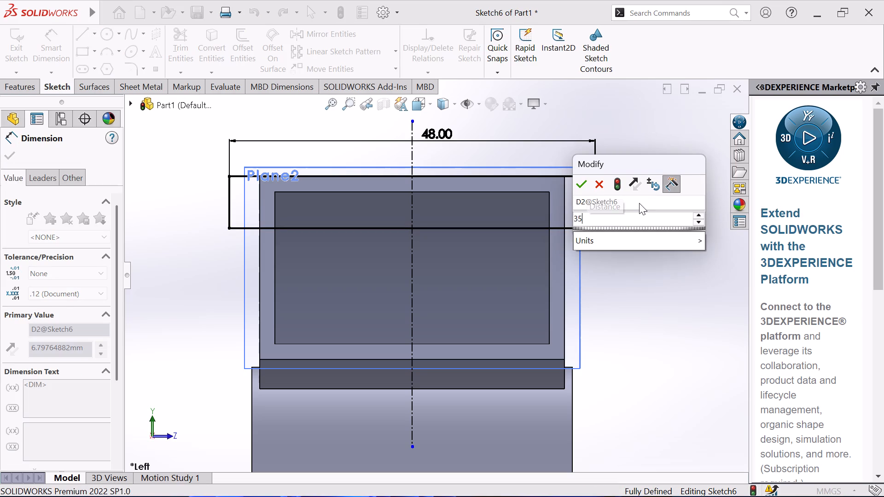
pyautogui.press('Return')
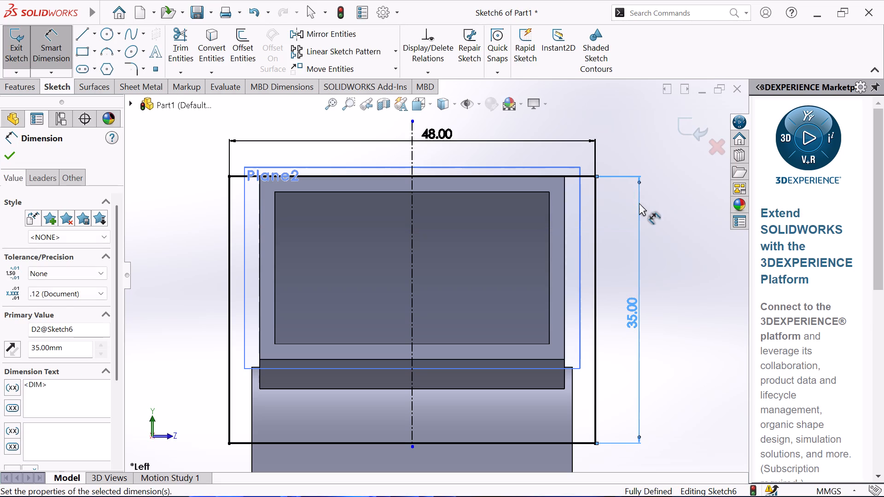
pyautogui.rightClick(684, 225)
pyautogui.click(696, 269)
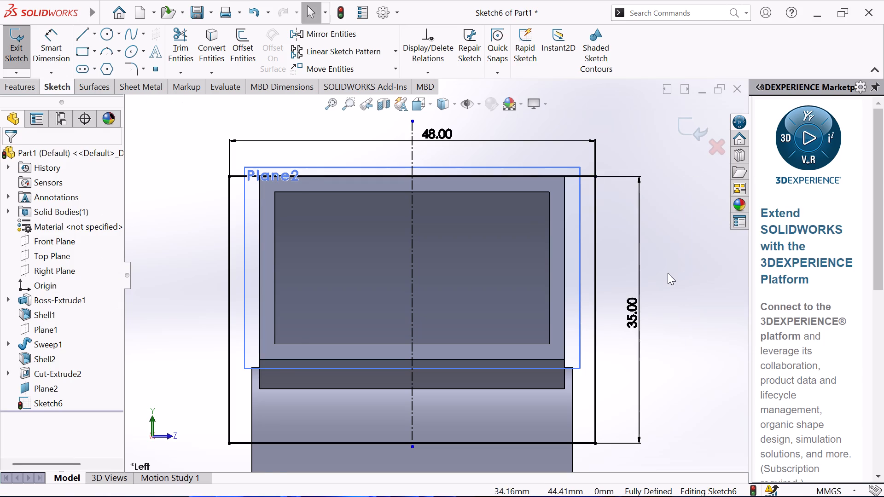
pyautogui.scroll(1, 666, 273)
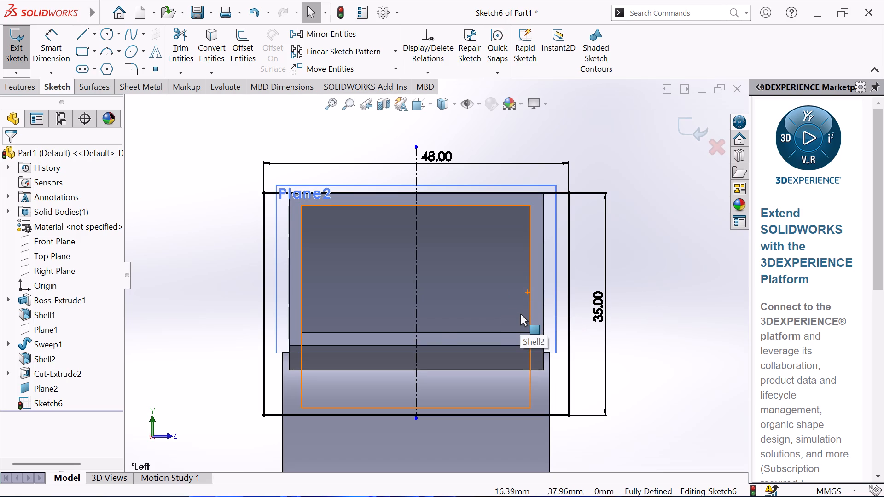
pyautogui.scroll(1, 519, 314)
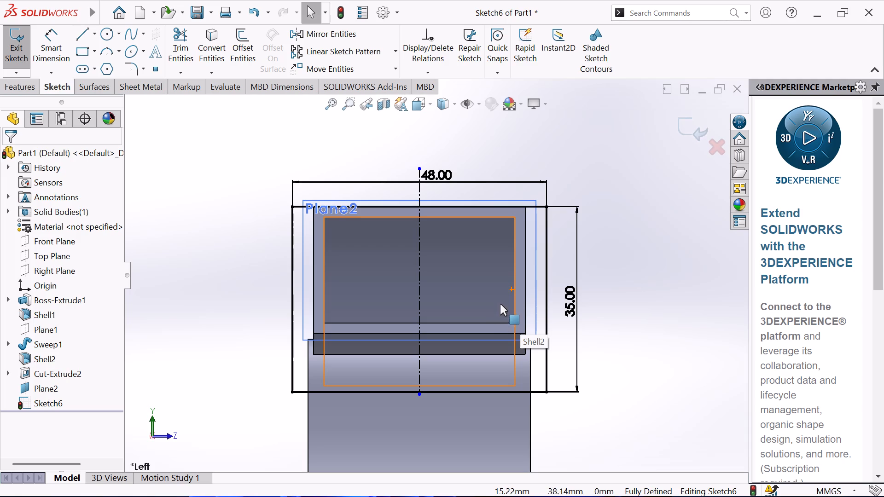
pyautogui.click(12, 50)
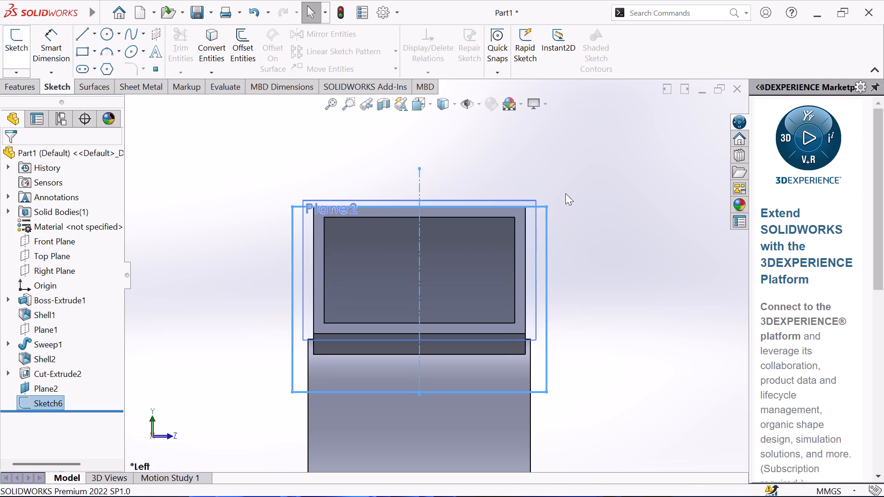
# Show Sketch3, the duct's rectangular profile sketch absorbed in Sweep1.
pyautogui.moveTo(568, 191); pyautogui.dragTo(529, 246, button='middle')
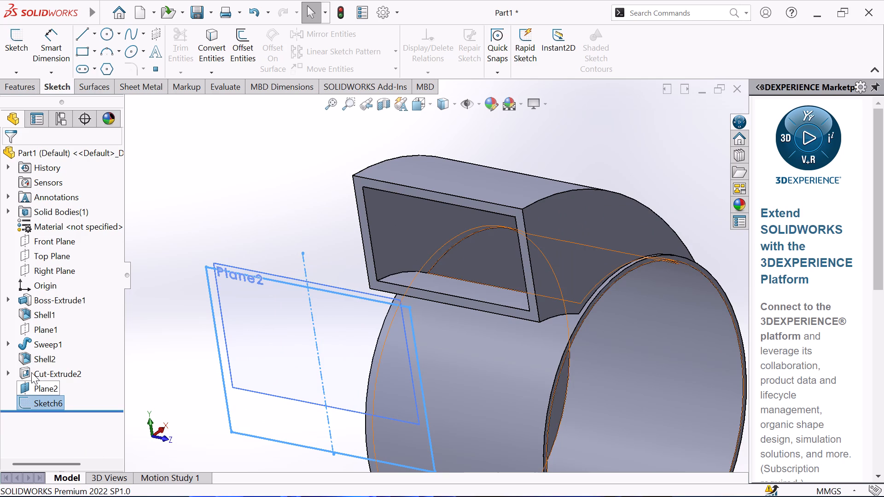
pyautogui.click(7, 344)
pyautogui.click(50, 357)
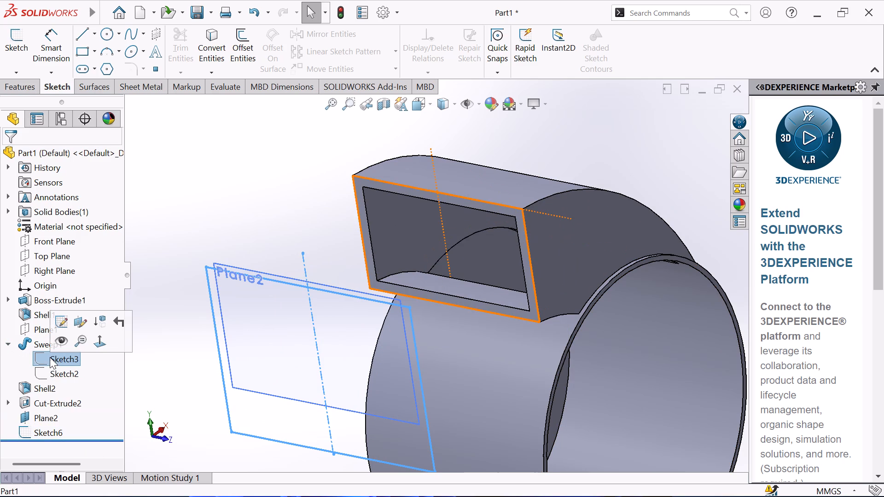
pyautogui.click(60, 342)
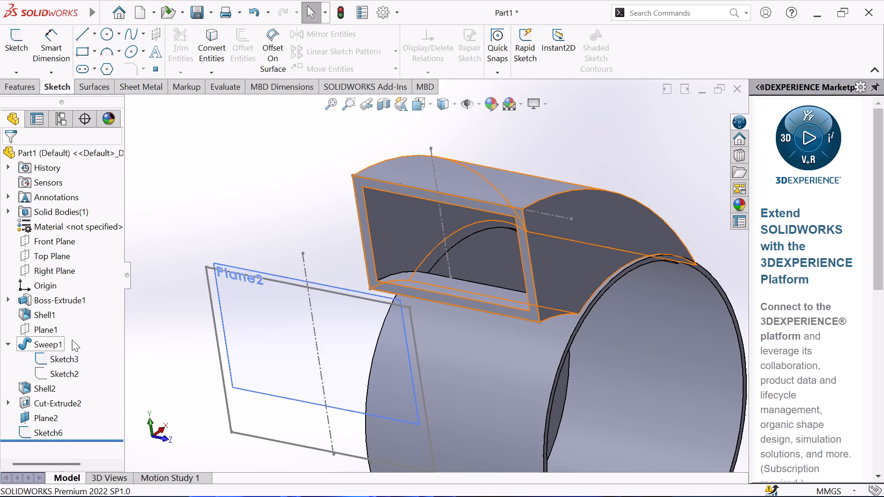
# Hide Plane2, the plane that carries the 48 by 35 mm rectangle.
pyautogui.scroll(2, 232, 251)
pyautogui.moveTo(234, 225); pyautogui.dragTo(233, 223, button='middle')
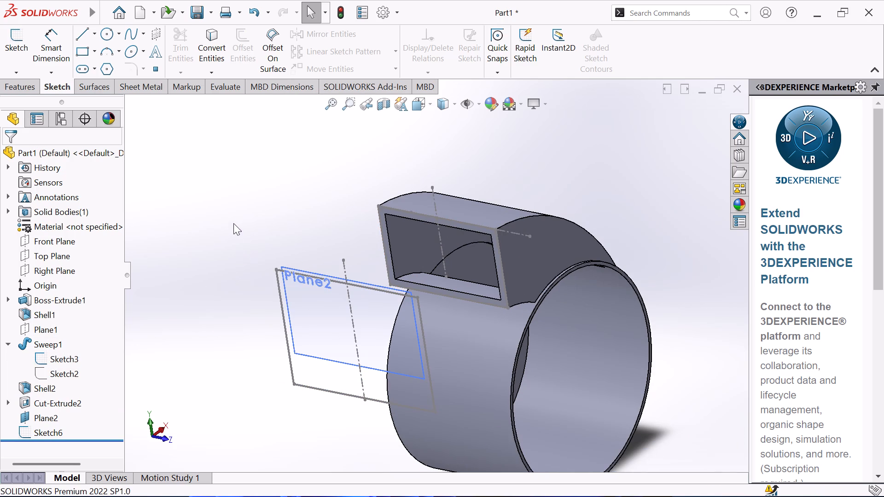
pyautogui.moveTo(233, 223); pyautogui.dragTo(193, 231, button='middle')
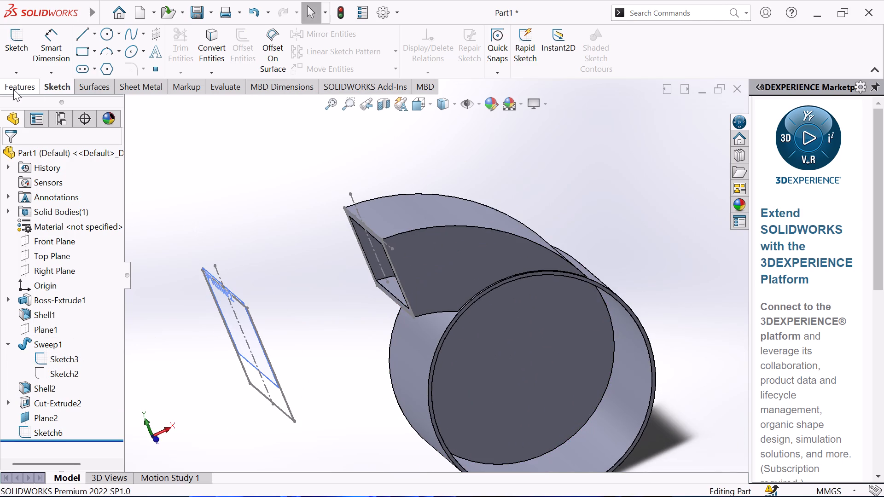
pyautogui.scroll(2, 264, 306)
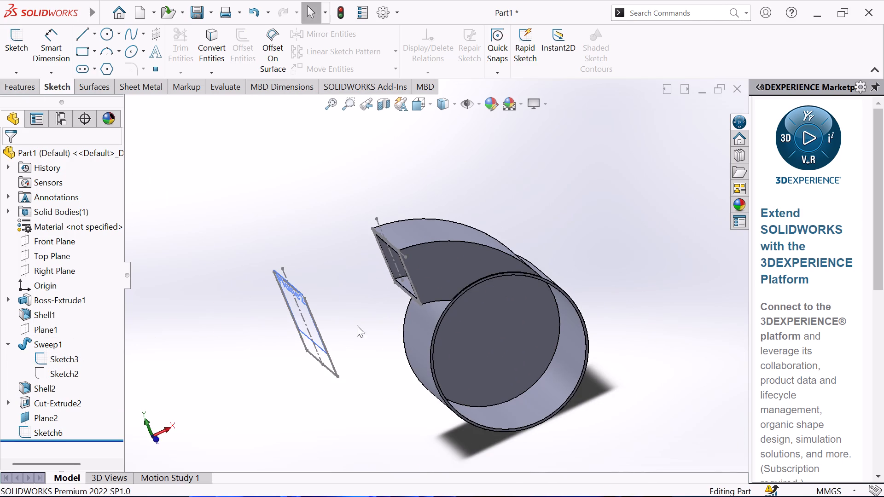
pyautogui.moveTo(358, 324); pyautogui.dragTo(377, 281, button='middle')
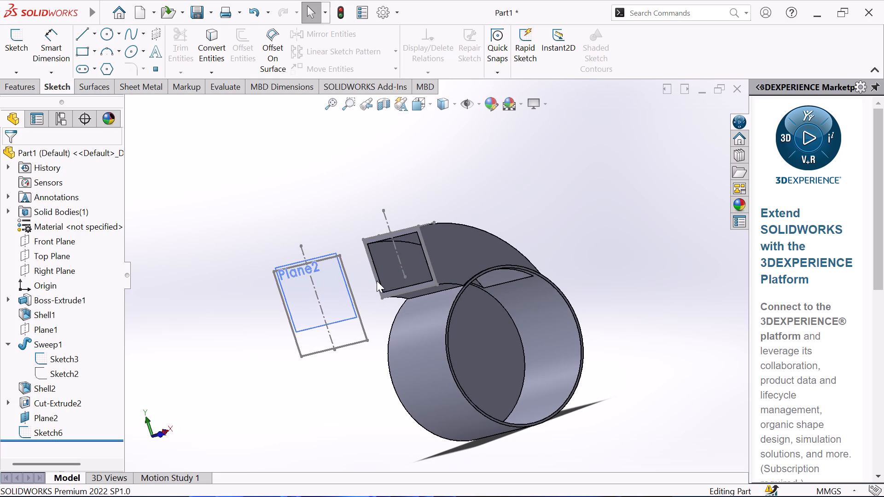
pyautogui.scroll(-1, 375, 289)
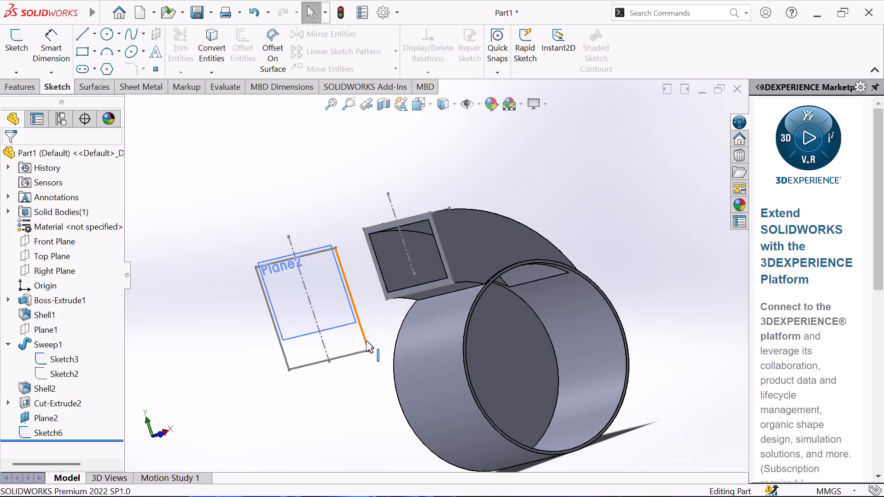
pyautogui.click(310, 249)
pyautogui.click(376, 224)
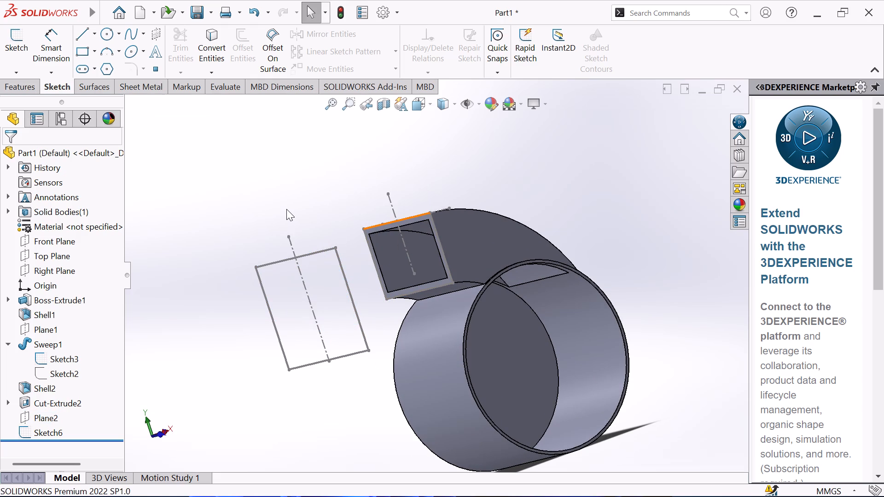
# Loft a solid between the 48 by 35 mm rectangle Sketch6 and duct profile Sketch3, aligning the connector to matching corners to remove the twist.
pyautogui.moveTo(285, 208); pyautogui.dragTo(276, 247, button='middle')
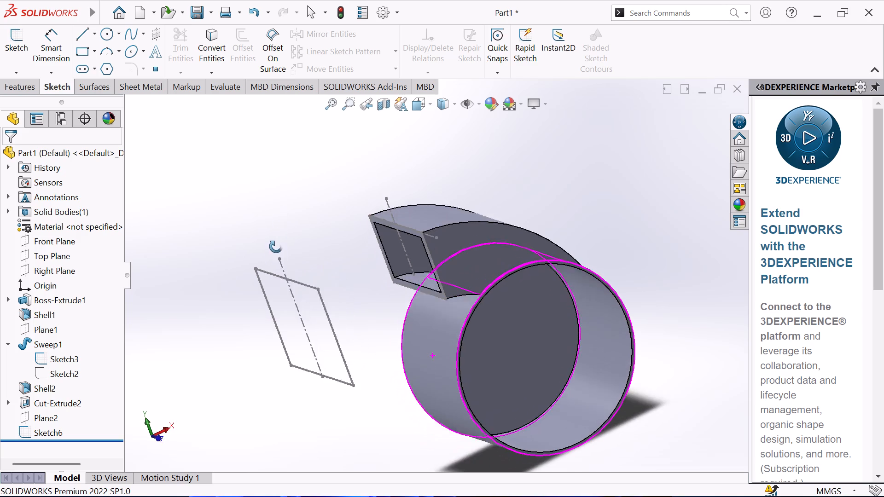
pyautogui.moveTo(276, 247); pyautogui.dragTo(269, 280, button='middle')
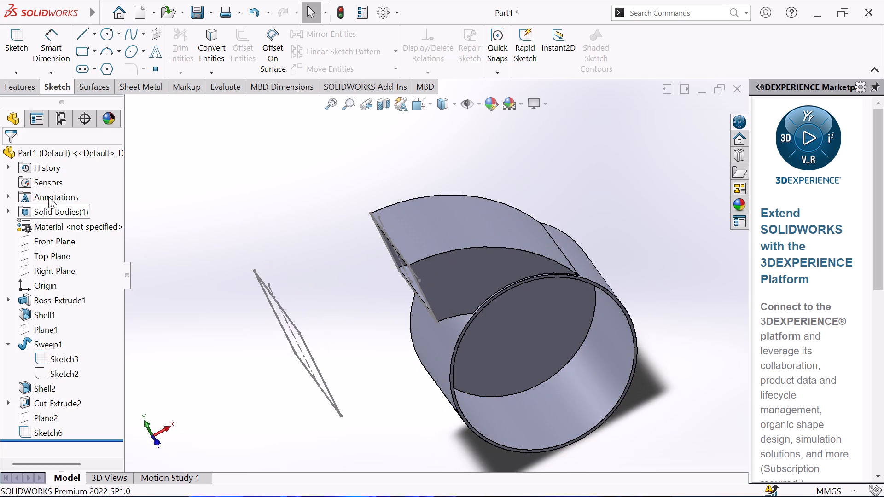
pyautogui.click(35, 89)
pyautogui.click(106, 46)
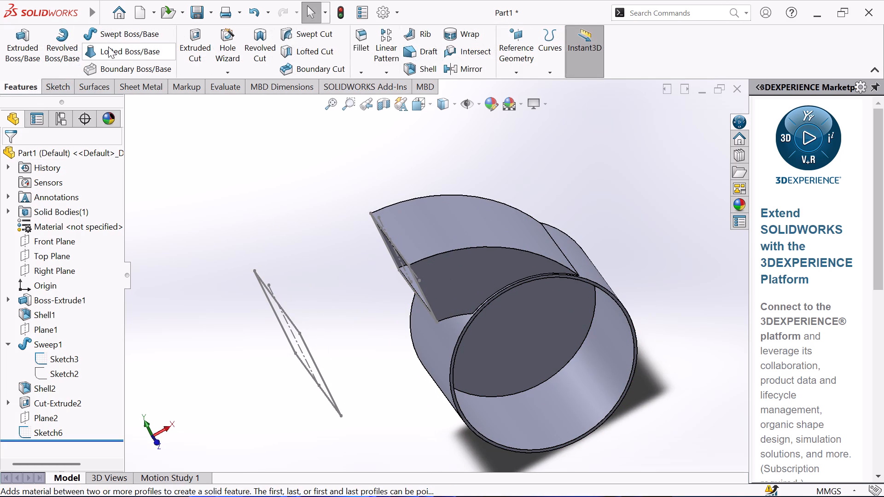
pyautogui.click(273, 298)
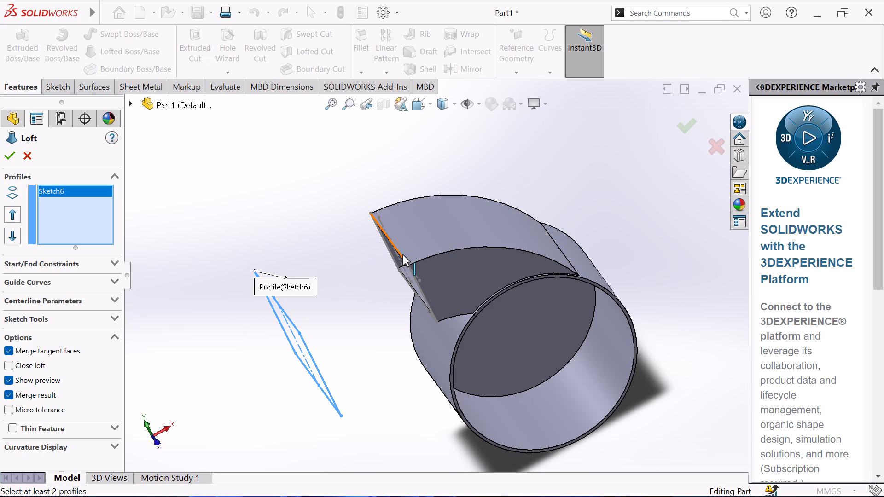
pyautogui.click(402, 255)
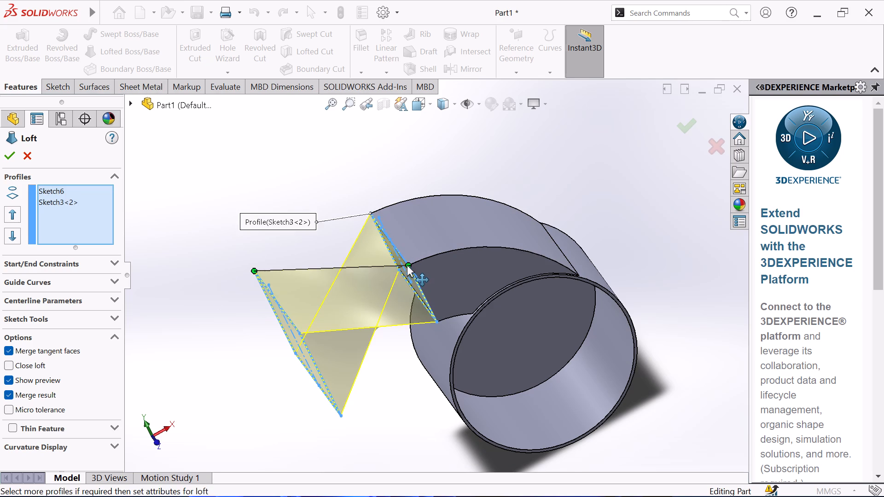
pyautogui.moveTo(407, 265); pyautogui.dragTo(377, 212)
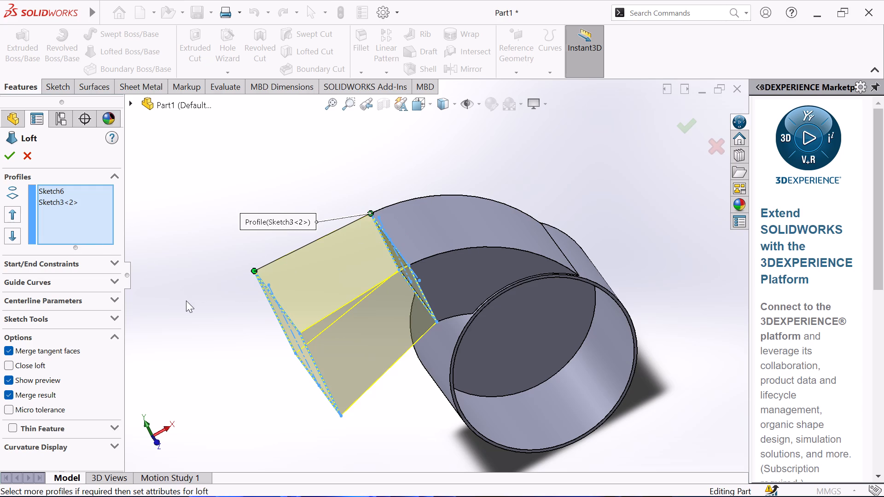
pyautogui.moveTo(213, 283); pyautogui.dragTo(227, 242, button='middle')
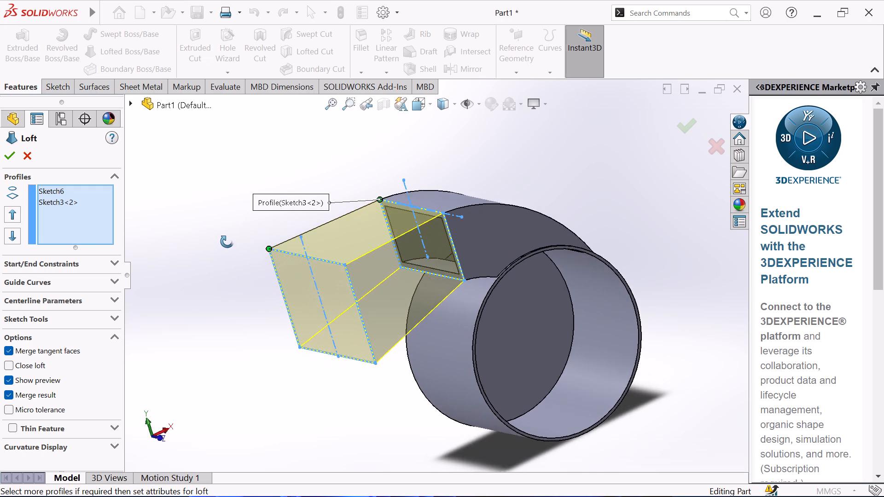
pyautogui.moveTo(227, 242); pyautogui.dragTo(228, 227, button='middle')
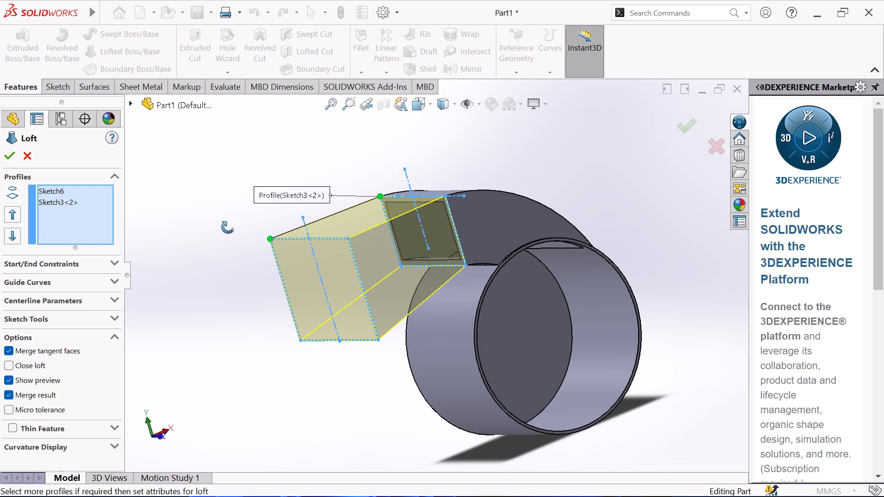
pyautogui.moveTo(228, 227); pyautogui.dragTo(192, 242, button='middle')
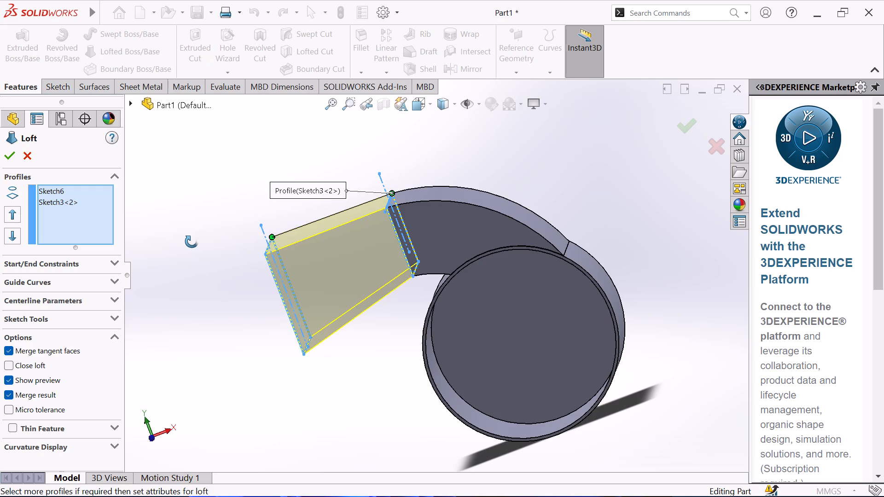
pyautogui.moveTo(192, 242); pyautogui.dragTo(191, 241, button='middle')
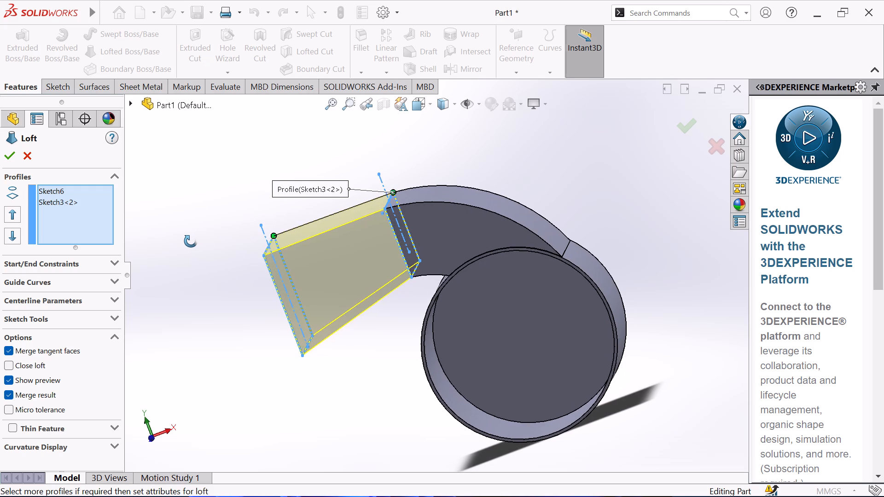
pyautogui.moveTo(191, 241); pyautogui.dragTo(209, 200, button='middle')
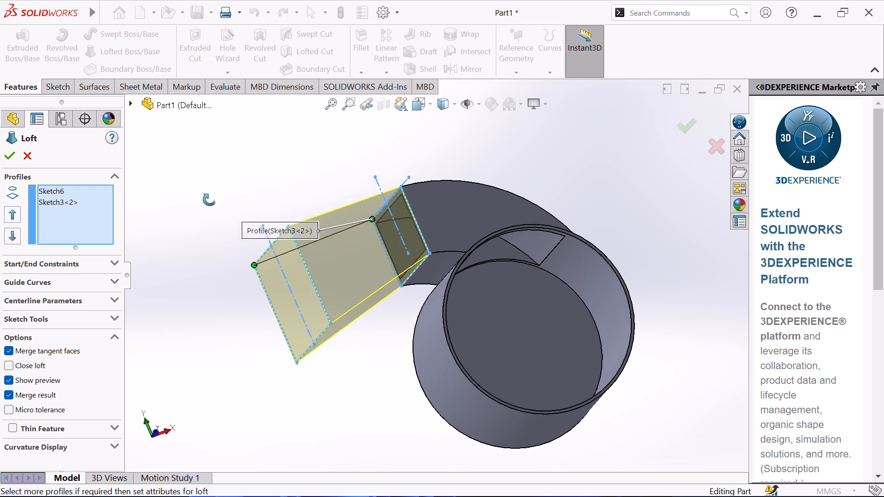
pyautogui.moveTo(209, 200); pyautogui.dragTo(221, 258, button='middle')
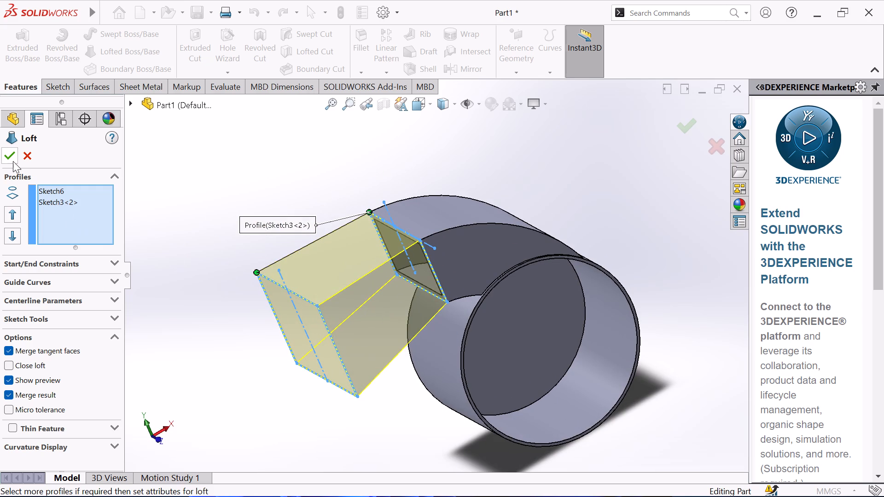
pyautogui.click(13, 161)
# Examine the lofted duct extension and its junction with the curved duct from several angles.
pyautogui.scroll(-2, 193, 289)
pyautogui.moveTo(194, 286); pyautogui.dragTo(198, 208, button='middle')
pyautogui.scroll(3, 215, 249)
pyautogui.moveTo(215, 249); pyautogui.dragTo(213, 268, button='middle')
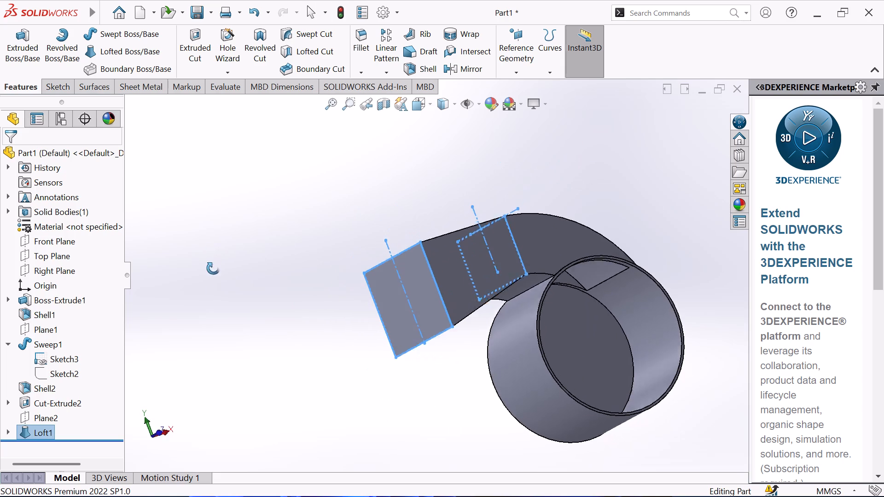
pyautogui.moveTo(213, 268); pyautogui.dragTo(222, 333, button='middle')
pyautogui.moveTo(222, 334); pyautogui.dragTo(233, 310, button='middle')
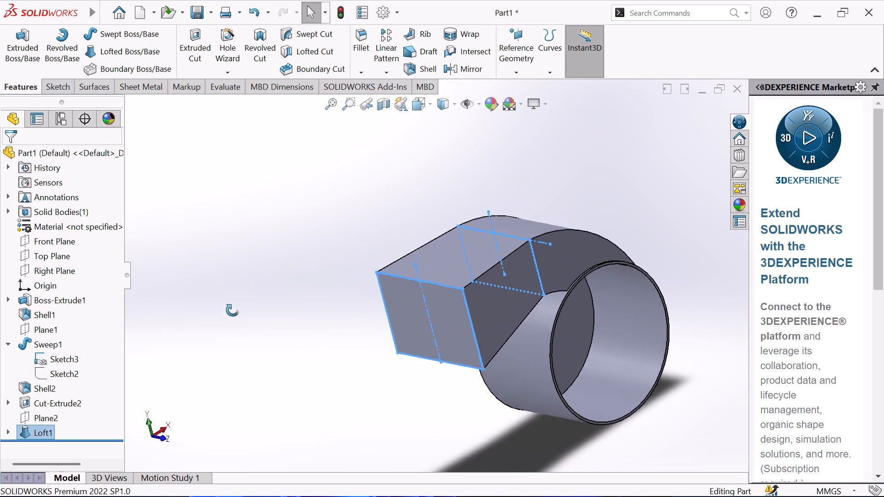
pyautogui.moveTo(233, 310); pyautogui.dragTo(242, 272, button='middle')
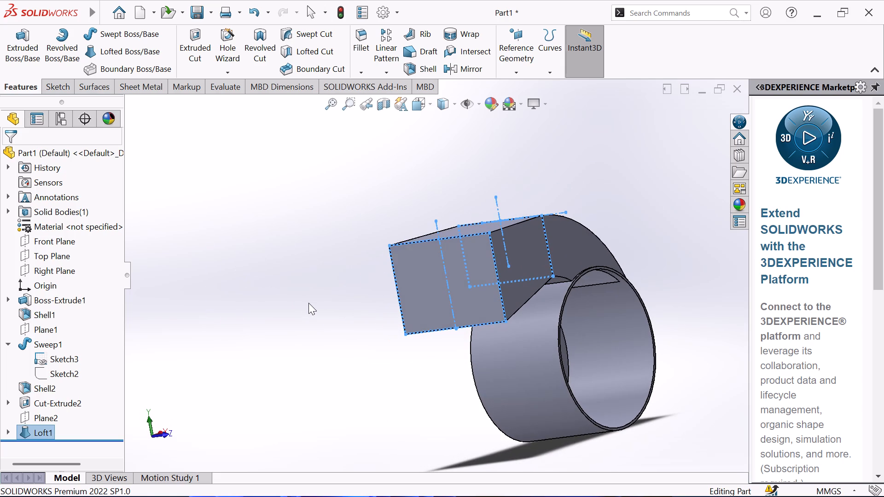
pyautogui.moveTo(315, 311); pyautogui.dragTo(273, 314, button='middle')
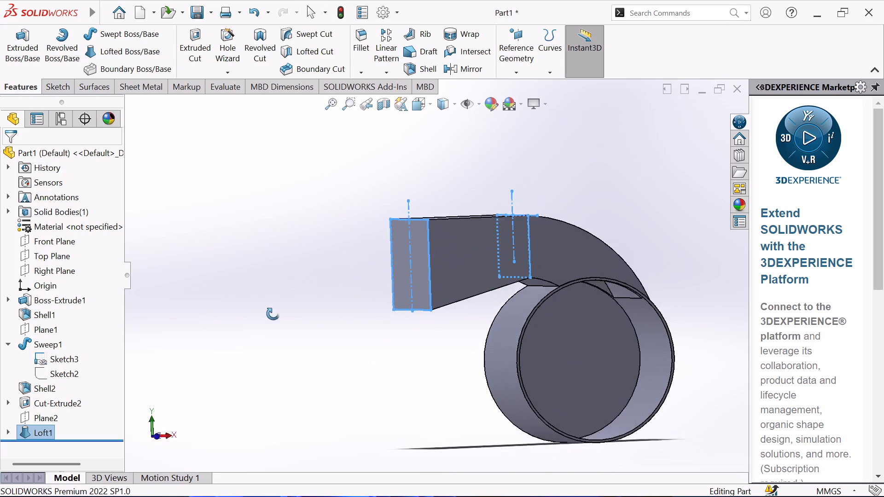
pyautogui.moveTo(273, 314); pyautogui.dragTo(266, 328, button='middle')
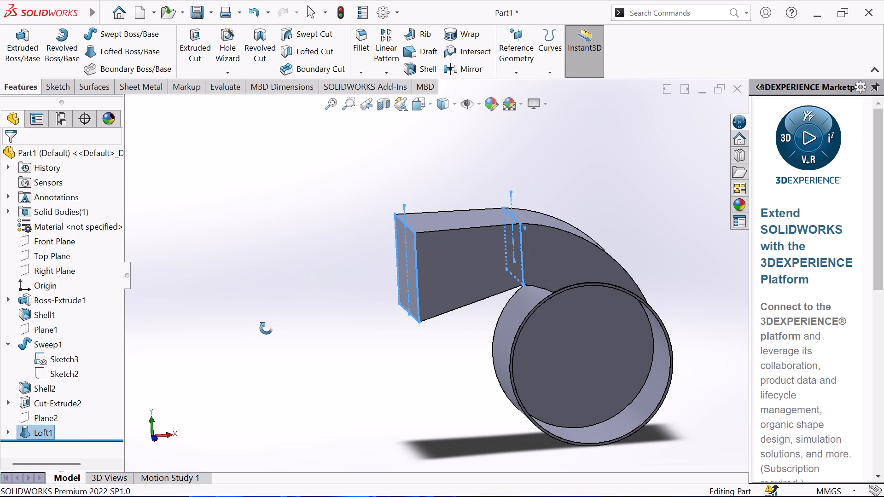
pyautogui.moveTo(266, 328); pyautogui.dragTo(243, 321, button='middle')
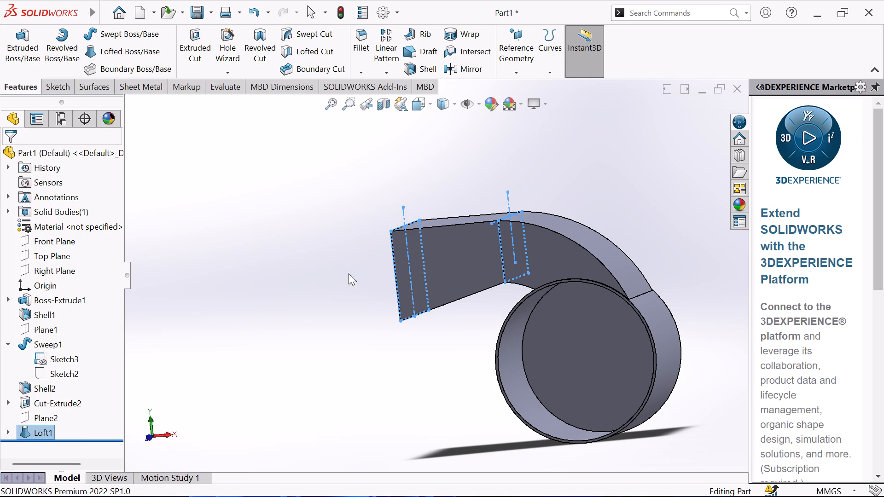
# Hide Sketch3, the duct profile sketch at the junction between the sweep and the loft.
pyautogui.click(503, 191)
pyautogui.moveTo(379, 190); pyautogui.dragTo(389, 179, button='middle')
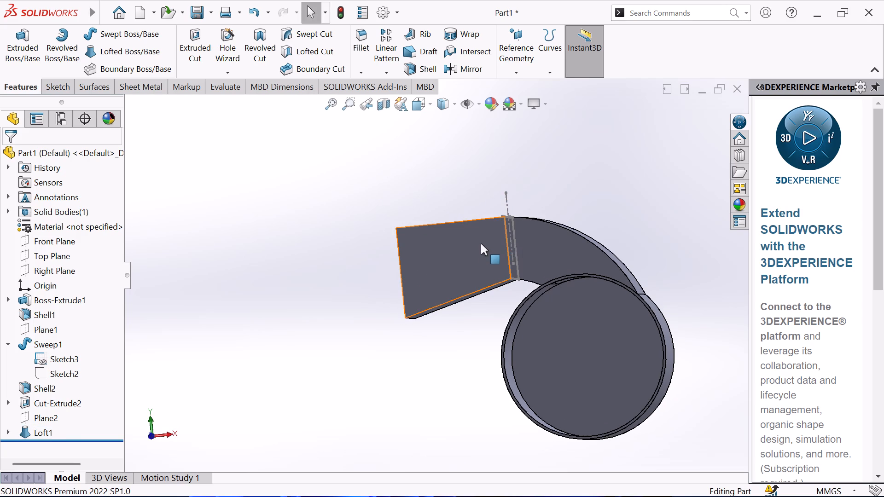
pyautogui.click(504, 225)
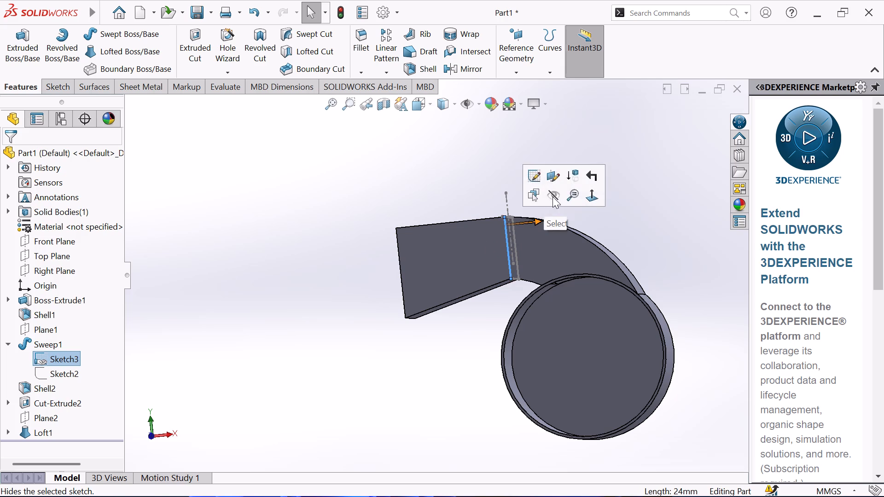
pyautogui.click(553, 196)
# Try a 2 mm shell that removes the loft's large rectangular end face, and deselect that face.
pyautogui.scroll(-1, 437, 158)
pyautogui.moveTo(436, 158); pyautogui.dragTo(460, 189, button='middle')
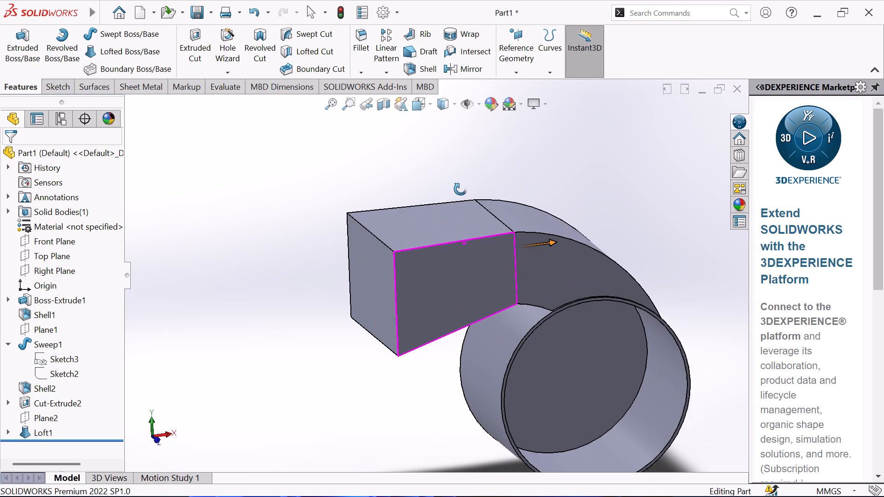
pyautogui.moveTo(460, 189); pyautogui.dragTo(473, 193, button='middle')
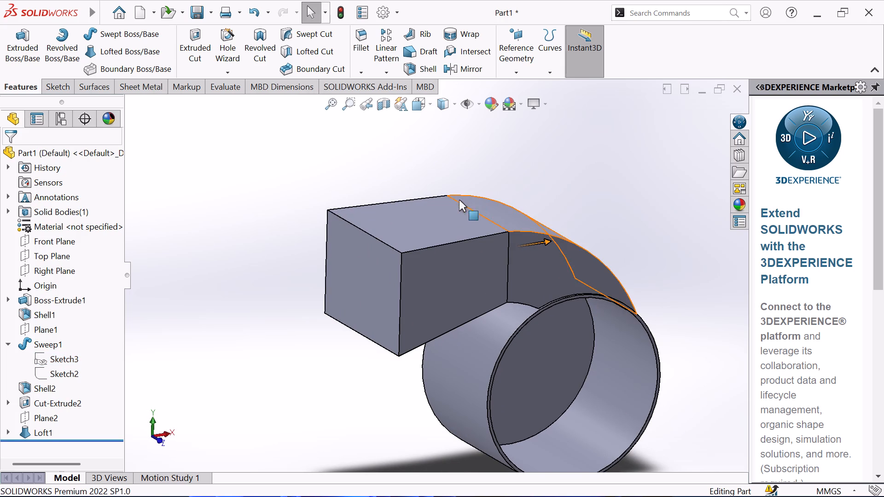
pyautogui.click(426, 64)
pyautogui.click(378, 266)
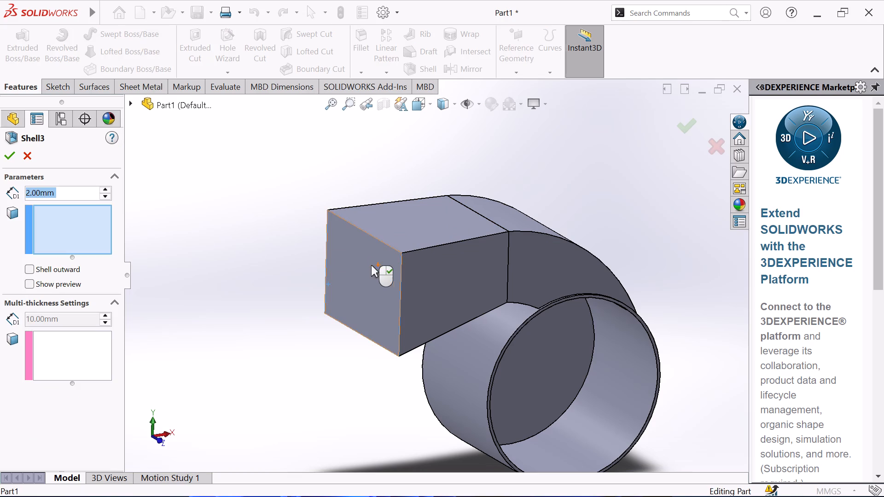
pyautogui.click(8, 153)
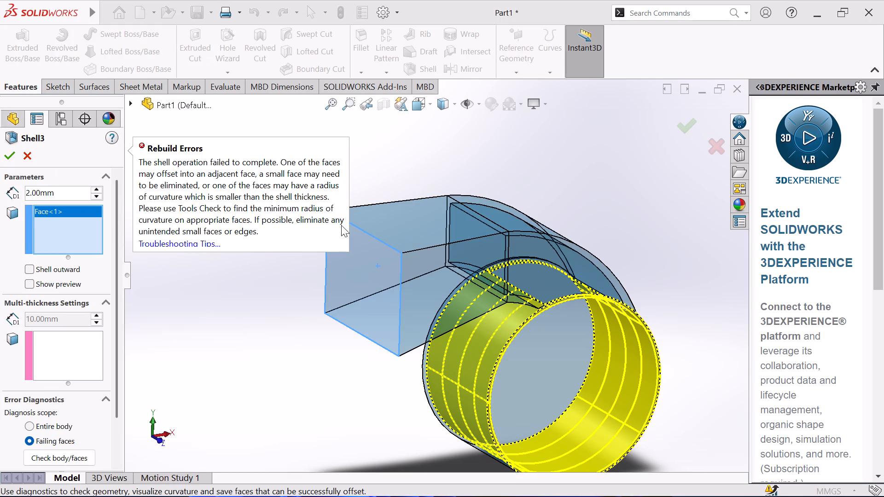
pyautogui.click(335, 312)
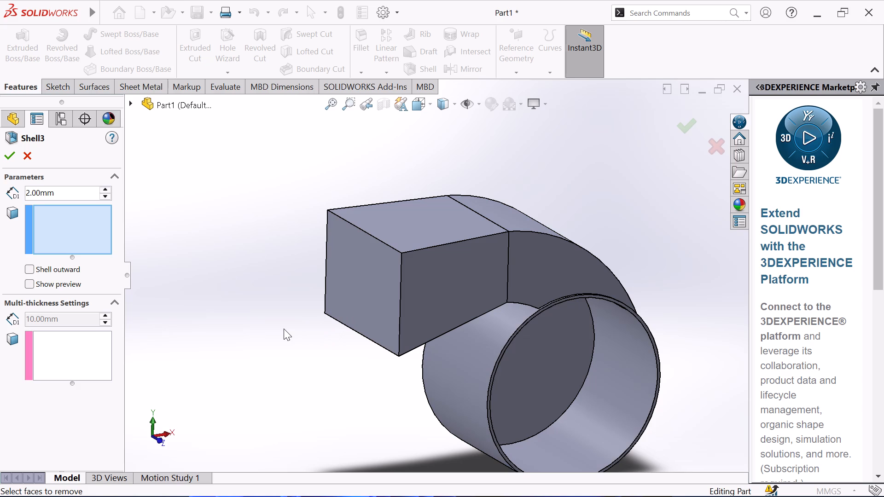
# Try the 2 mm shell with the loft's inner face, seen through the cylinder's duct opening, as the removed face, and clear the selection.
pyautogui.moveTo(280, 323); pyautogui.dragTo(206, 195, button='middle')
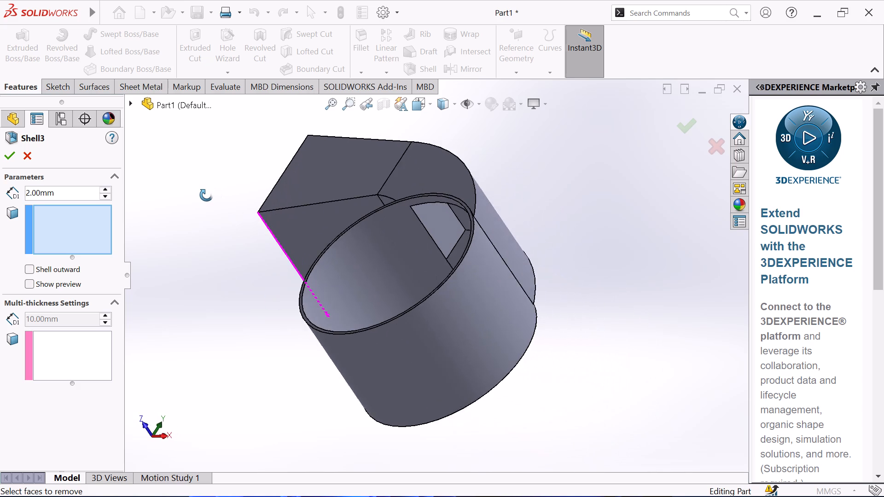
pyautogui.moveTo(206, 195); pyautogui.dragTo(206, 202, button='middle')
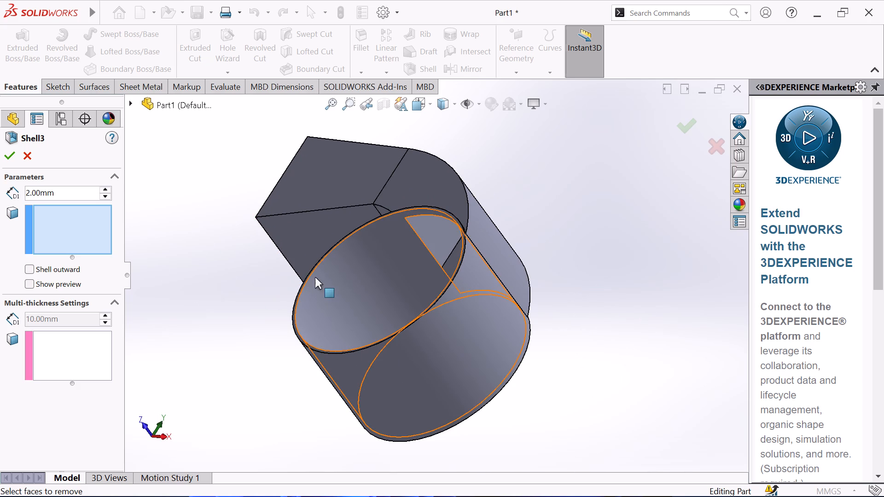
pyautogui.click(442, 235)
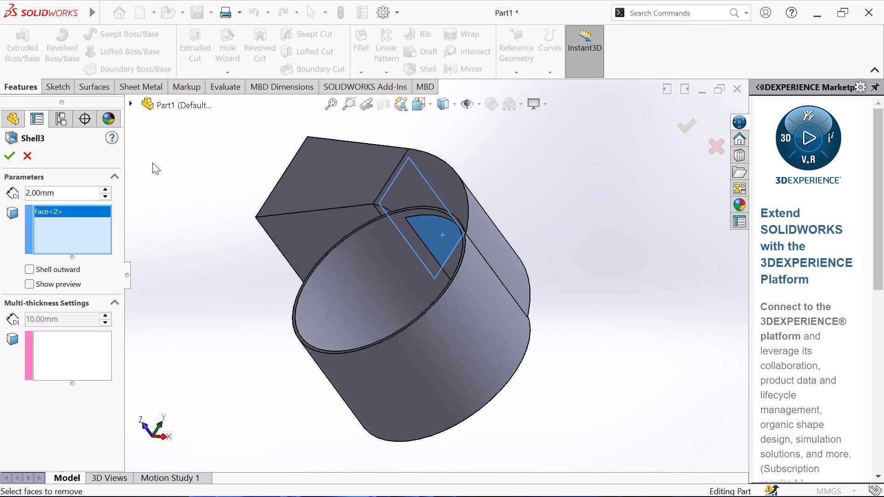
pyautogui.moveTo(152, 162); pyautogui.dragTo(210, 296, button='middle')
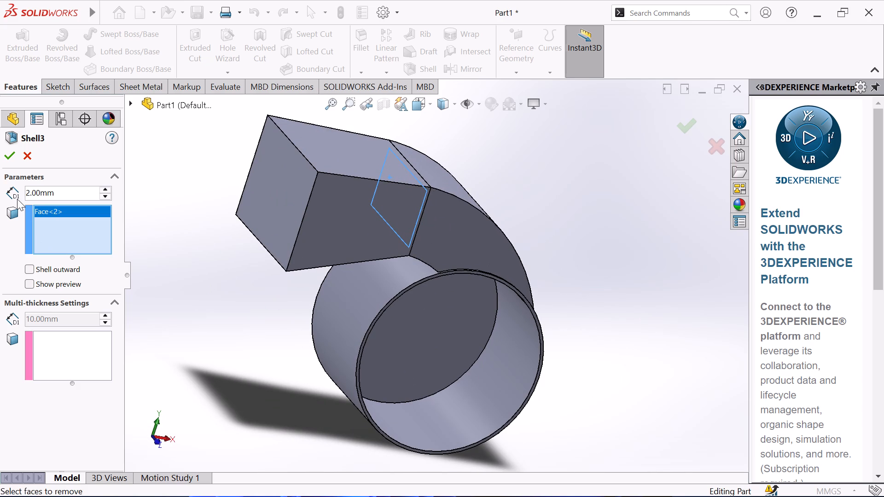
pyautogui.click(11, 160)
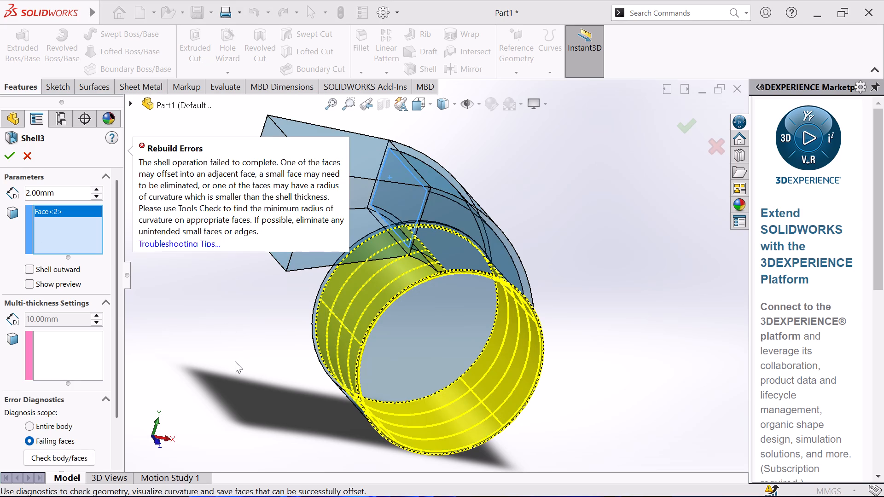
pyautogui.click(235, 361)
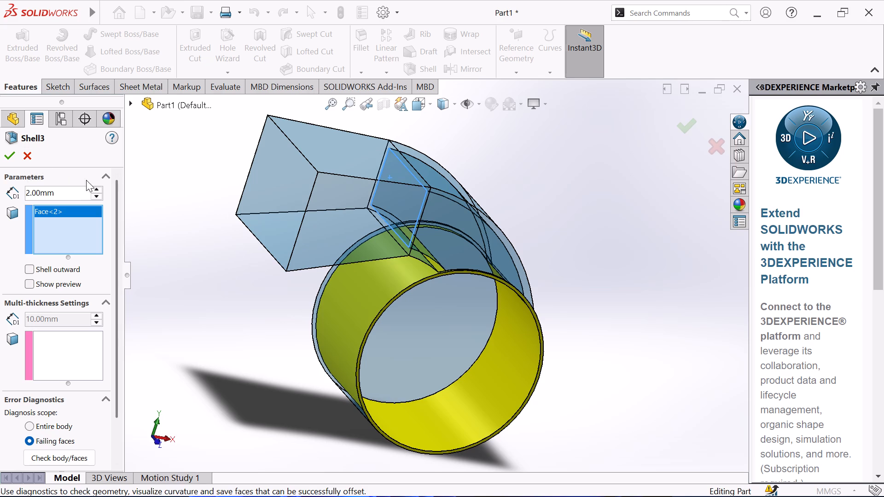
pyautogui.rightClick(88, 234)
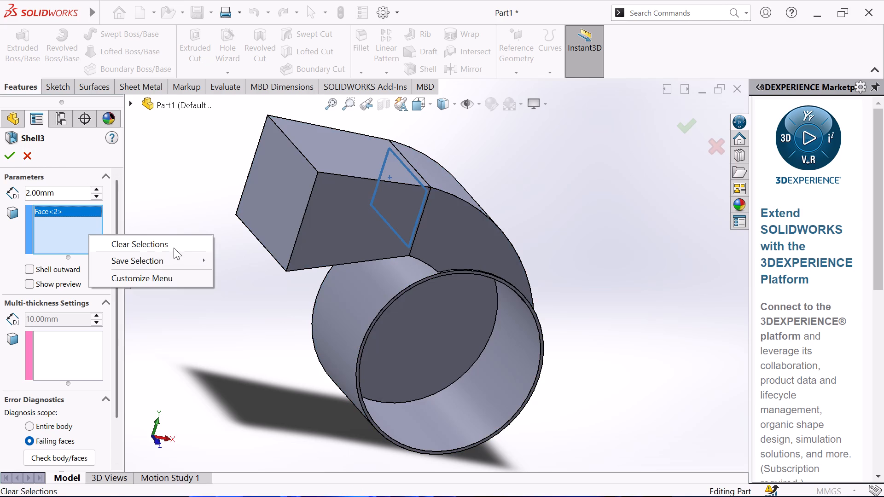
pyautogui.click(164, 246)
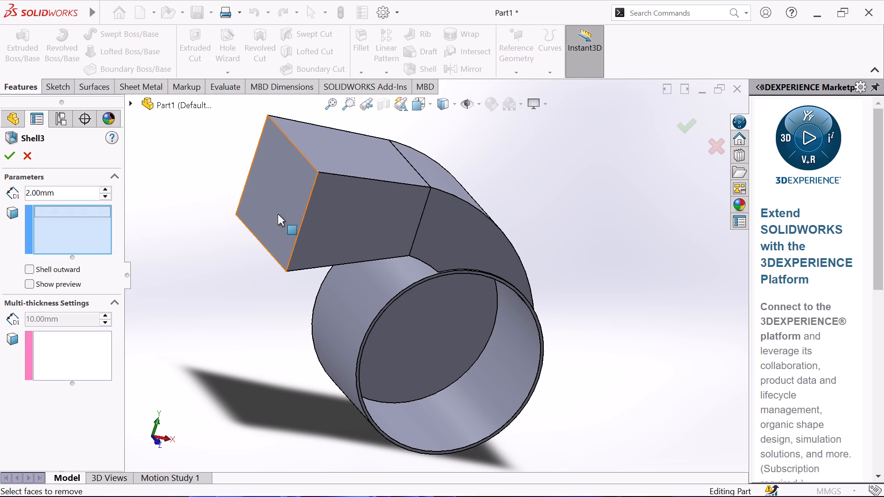
# Shell the part 2 mm outward, removing the loft's large rectangular end face.
pyautogui.moveTo(236, 217); pyautogui.dragTo(275, 265, button='middle')
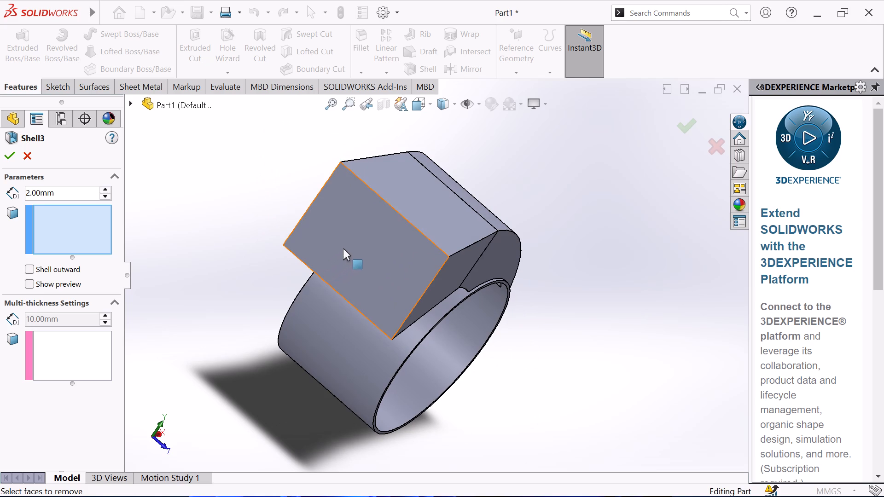
pyautogui.click(343, 248)
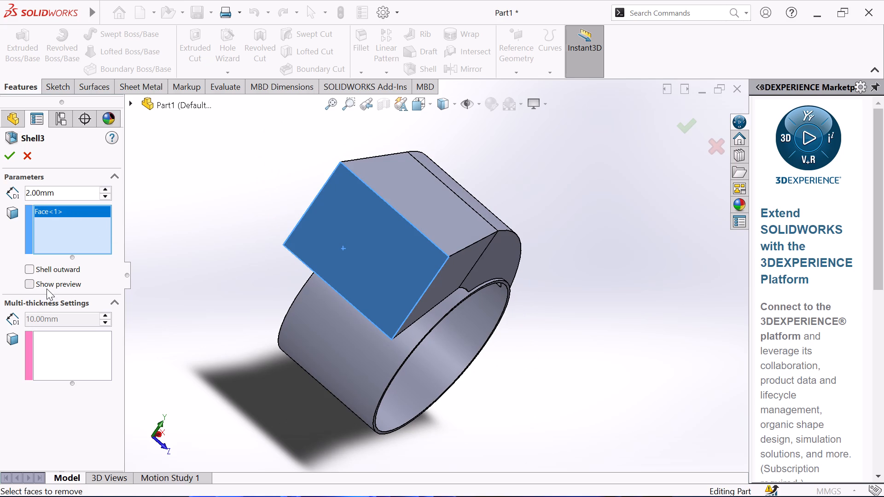
pyautogui.click(29, 271)
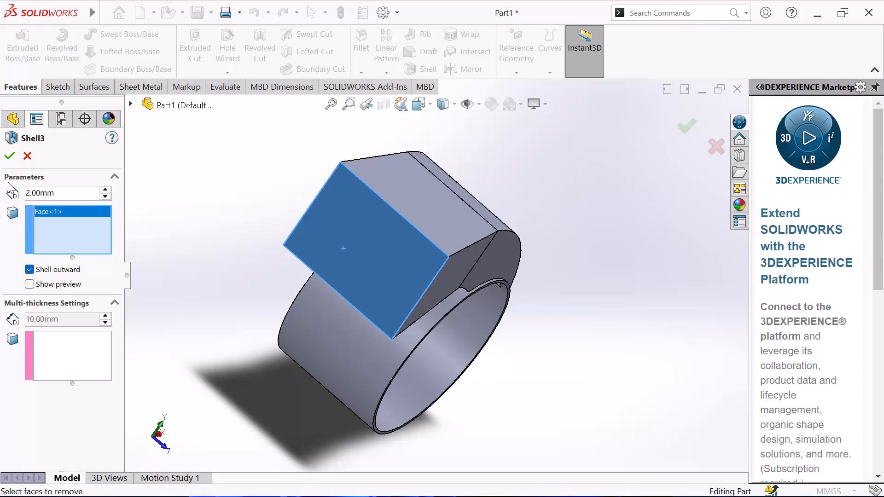
pyautogui.click(5, 154)
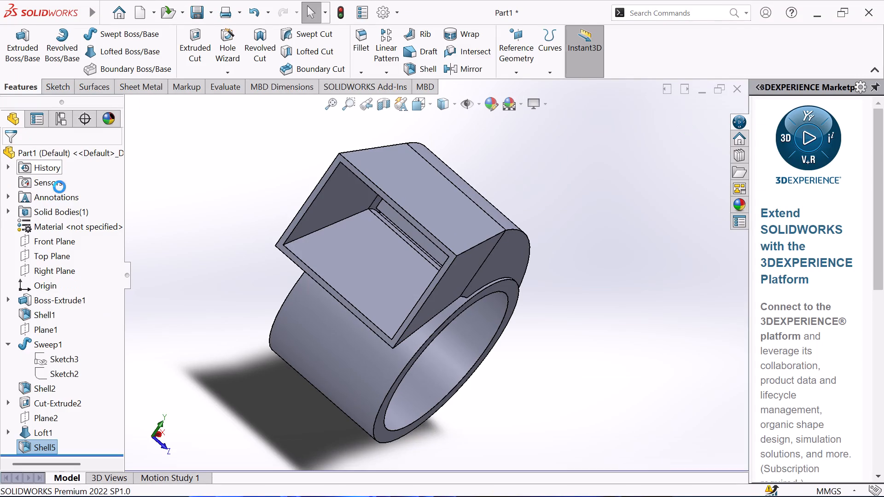
# Start a sketch on the loft's rectangular inner end face, inside the duct opening, and convert that face's edges into sketch entities.
pyautogui.moveTo(180, 208); pyautogui.dragTo(207, 132, button='middle')
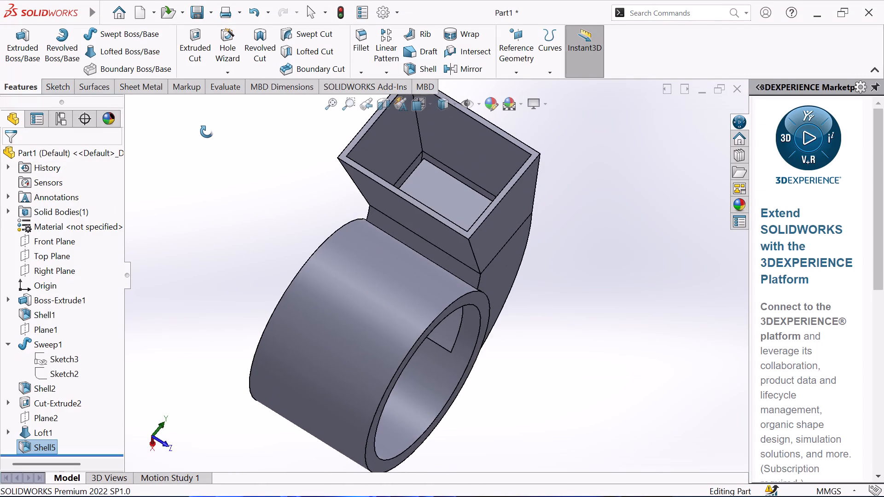
pyautogui.moveTo(207, 132); pyautogui.dragTo(116, 59, button='middle')
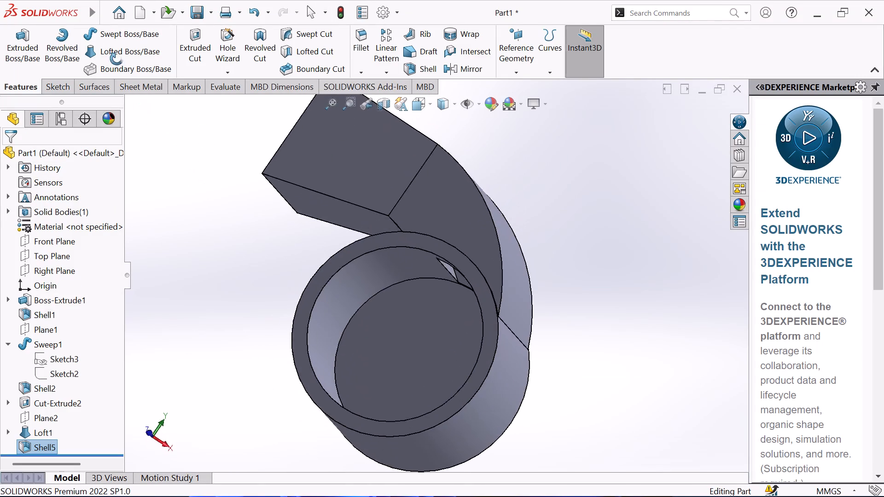
pyautogui.moveTo(116, 59); pyautogui.dragTo(227, 87, button='middle')
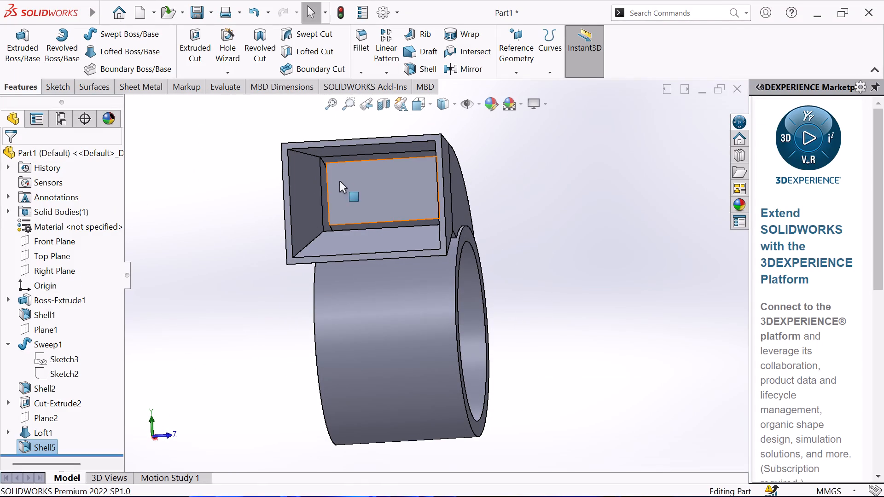
pyautogui.click(384, 196)
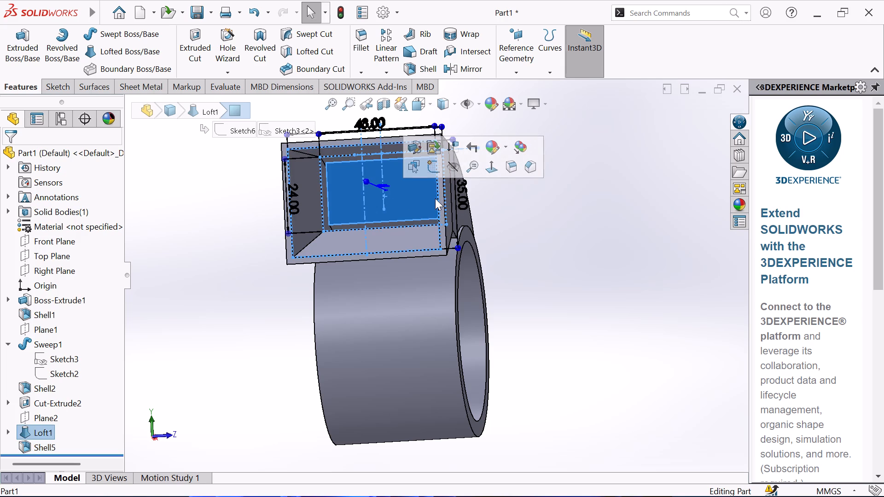
pyautogui.click(430, 173)
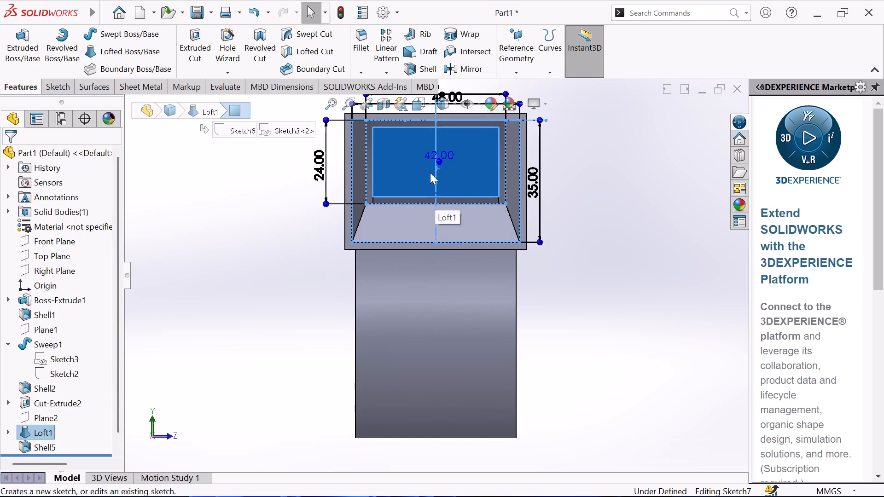
pyautogui.click(215, 57)
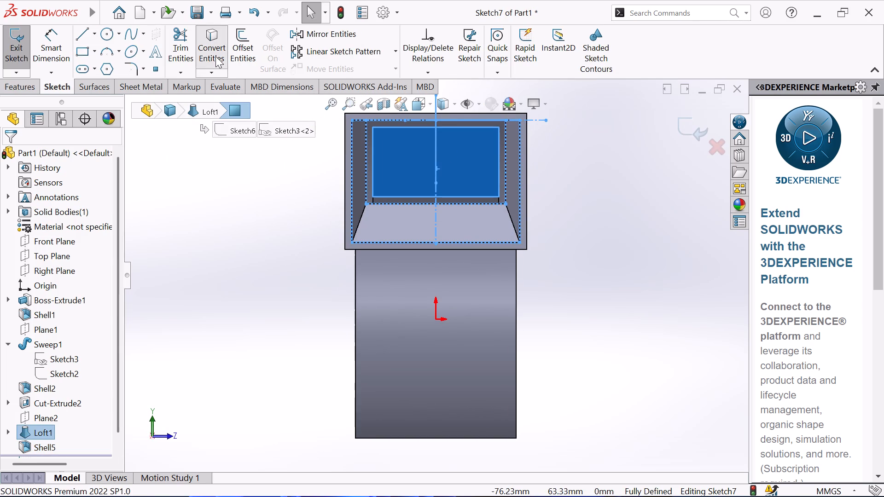
# Extrude-cut the converted rectangle with the Up To Next end condition, opening the loft into the curved duct.
pyautogui.moveTo(608, 195); pyautogui.dragTo(594, 193, button='middle')
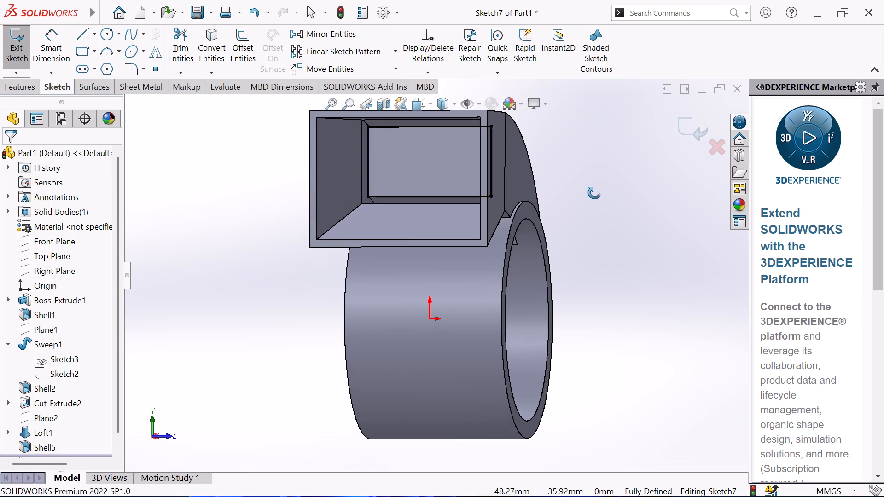
pyautogui.moveTo(594, 193); pyautogui.dragTo(565, 115, button='middle')
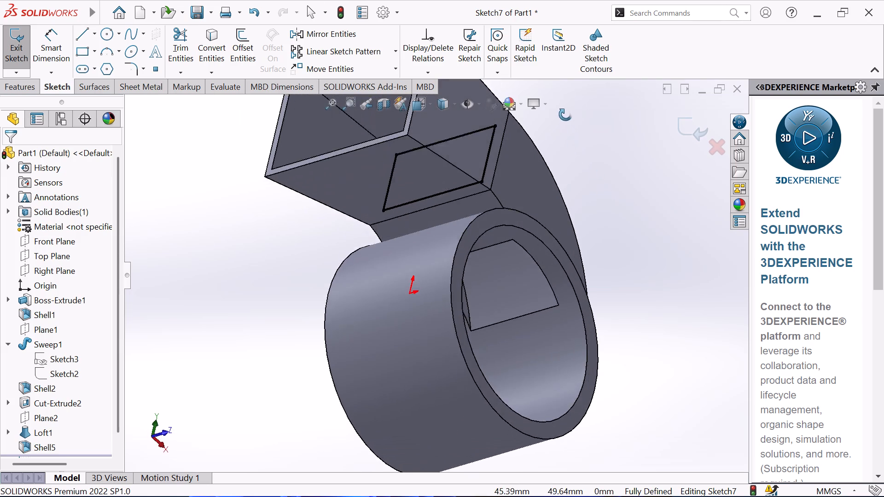
pyautogui.moveTo(565, 115); pyautogui.dragTo(520, 11, button='middle')
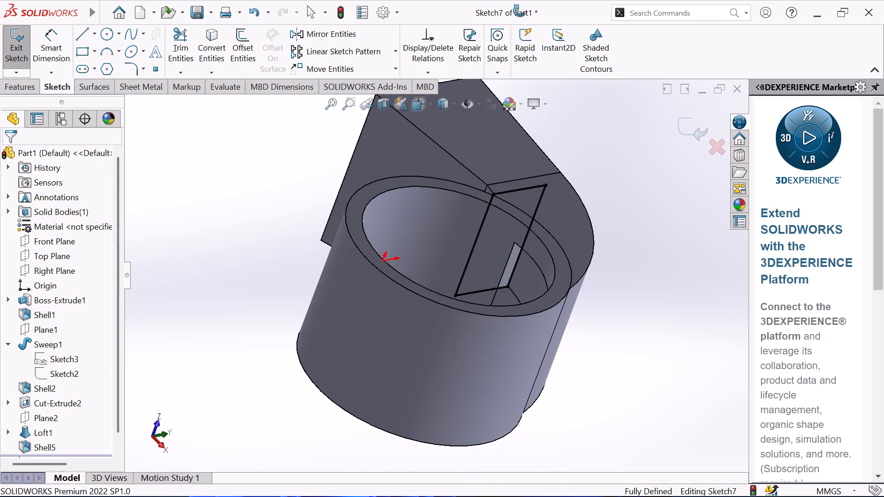
pyautogui.moveTo(520, 11); pyautogui.dragTo(594, 175, button='middle')
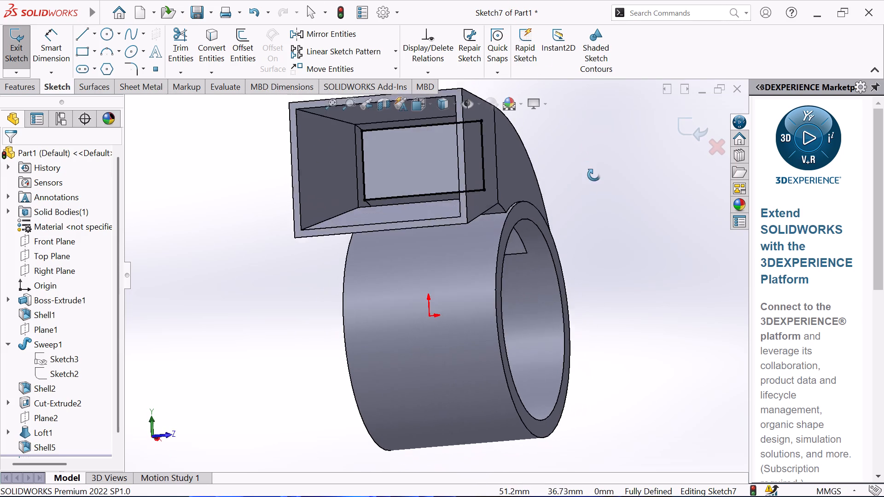
pyautogui.moveTo(594, 175); pyautogui.dragTo(604, 175, button='middle')
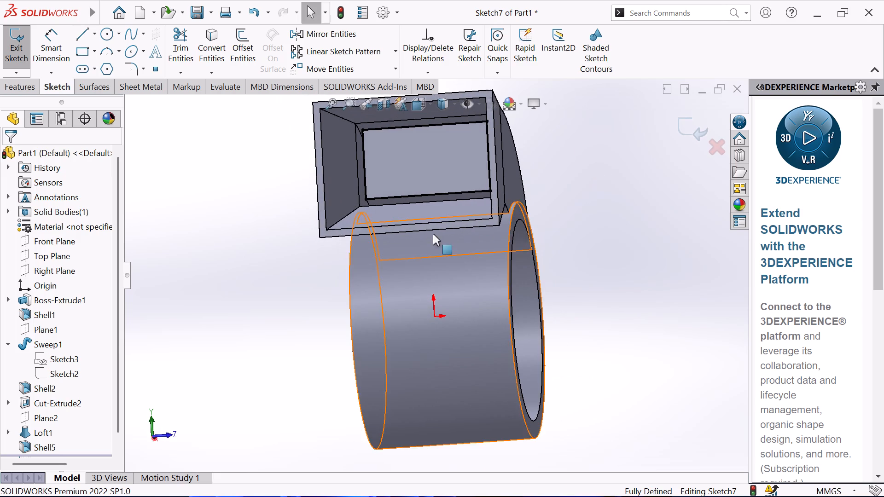
pyautogui.click(425, 200)
pyautogui.scroll(-3, 427, 196)
pyautogui.moveTo(433, 179); pyautogui.dragTo(440, 148, button='middle')
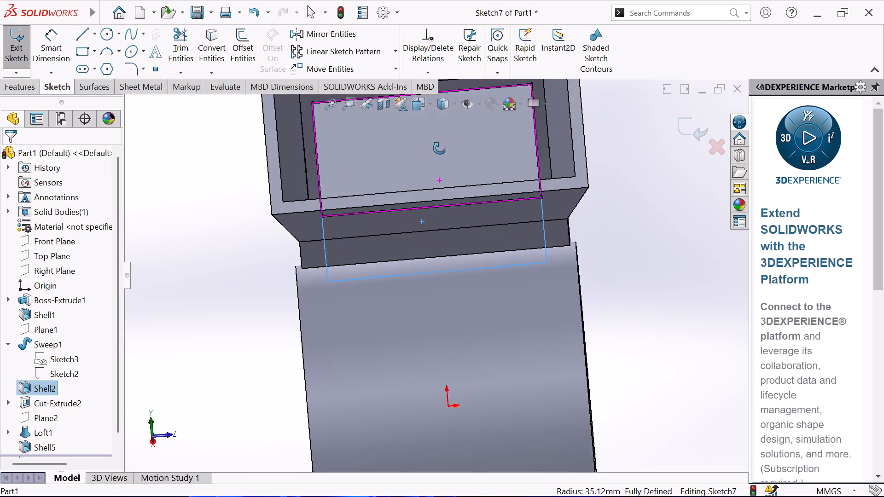
pyautogui.moveTo(440, 148); pyautogui.dragTo(430, 200, button='middle')
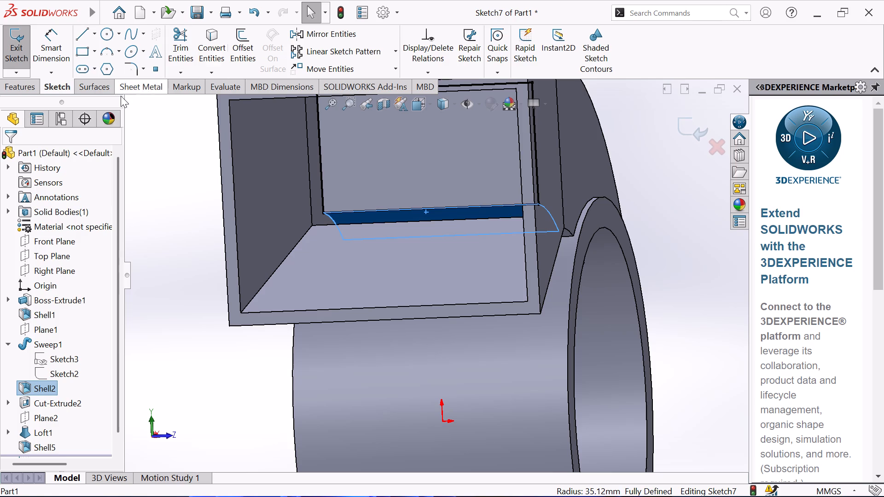
pyautogui.click(29, 82)
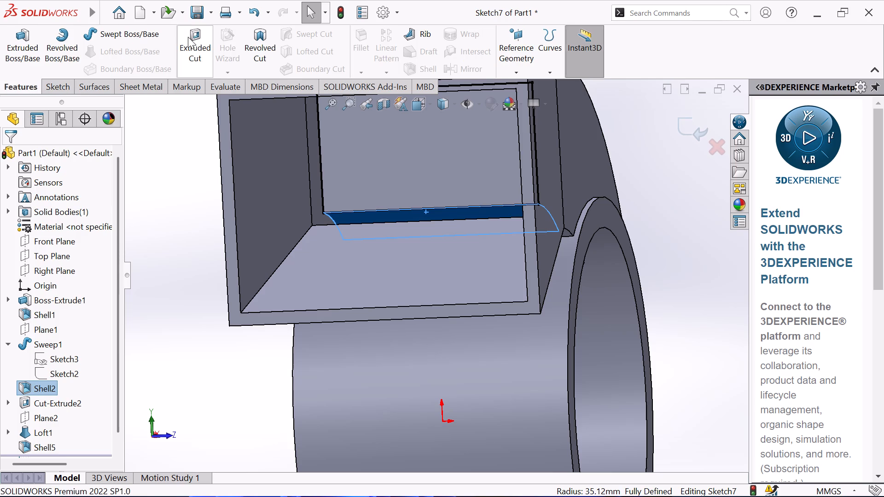
pyautogui.click(188, 36)
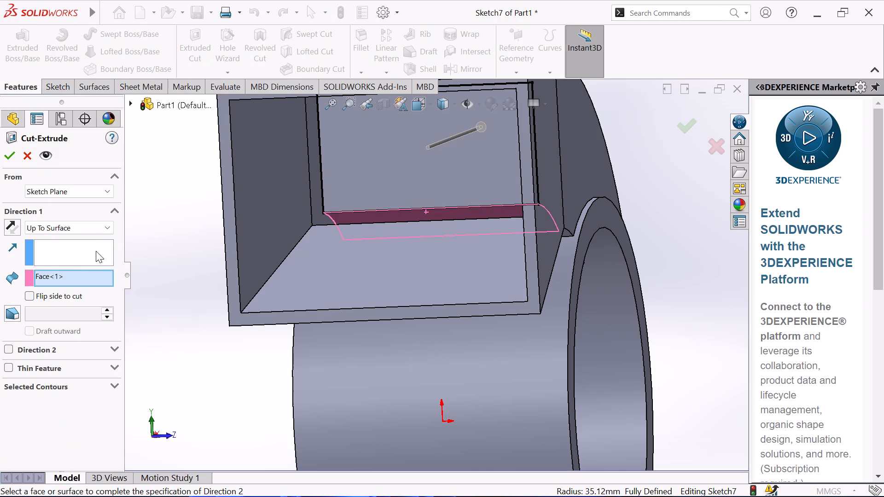
pyautogui.click(95, 232)
pyautogui.click(75, 268)
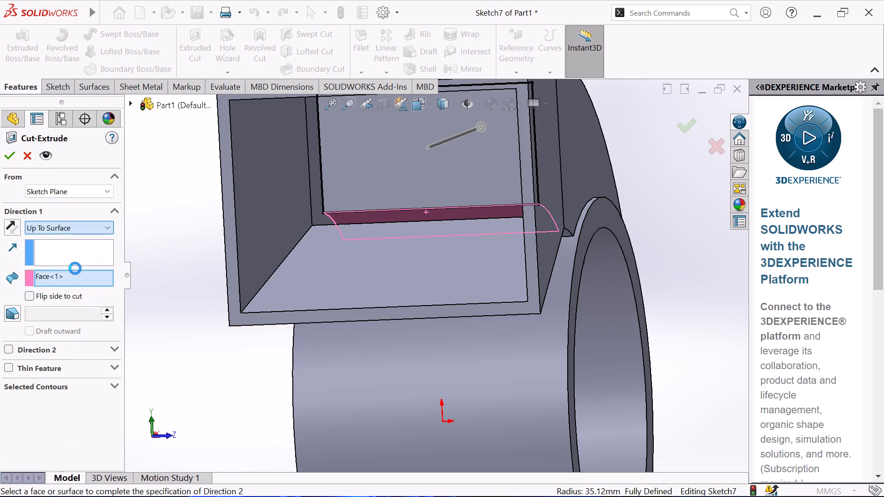
pyautogui.scroll(4, 140, 220)
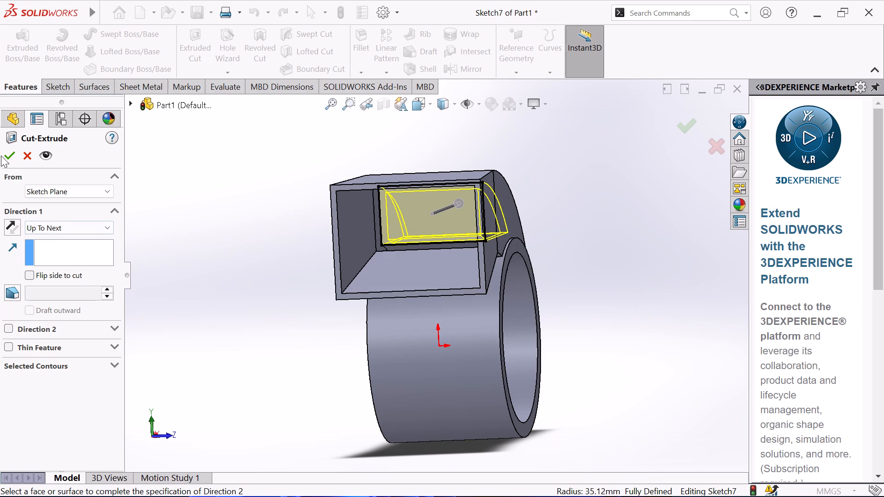
pyautogui.click(3, 155)
pyautogui.click(192, 202)
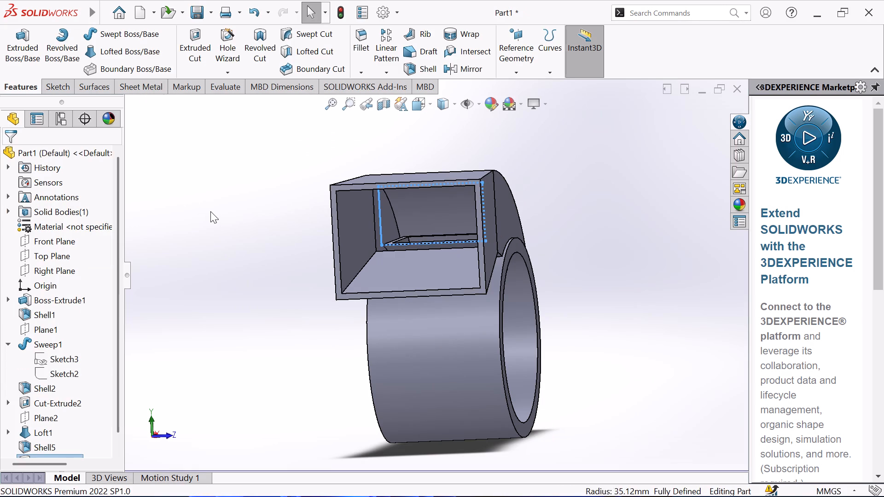
# Examine the opening between the loft and the curved duct from several angles, checking the inner wall faces left at the junction.
pyautogui.moveTo(223, 218); pyautogui.dragTo(223, 257, button='middle')
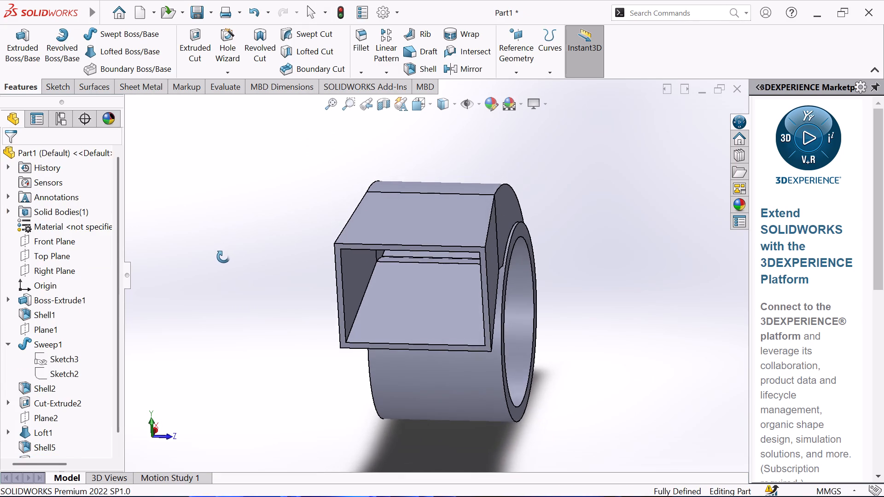
pyautogui.moveTo(223, 257); pyautogui.dragTo(153, 144, button='middle')
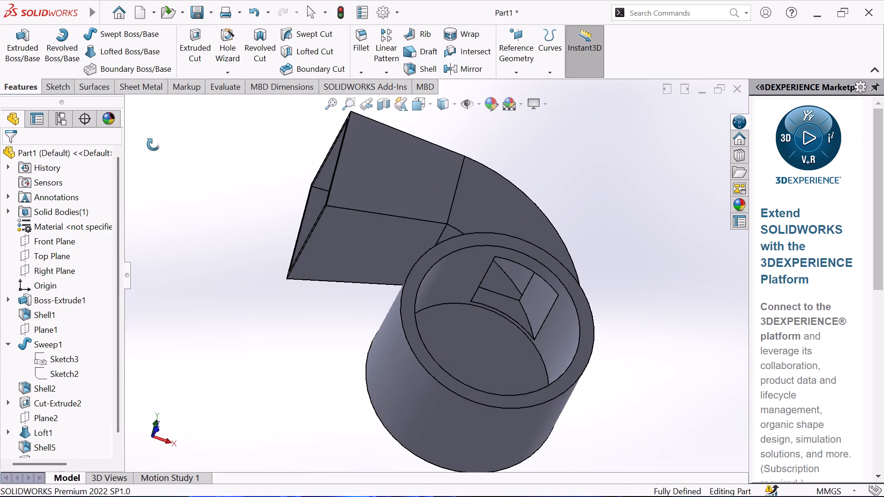
pyautogui.moveTo(153, 144); pyautogui.dragTo(238, 239, button='middle')
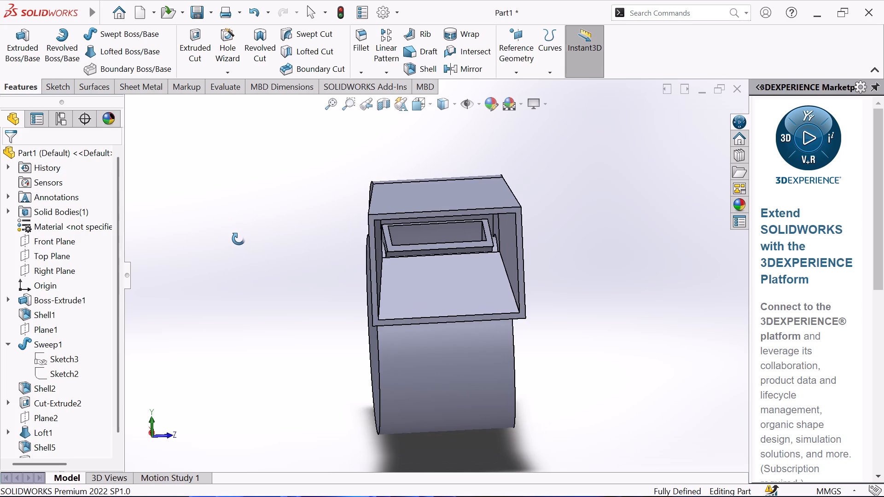
pyautogui.moveTo(238, 239); pyautogui.dragTo(126, 116, button='middle')
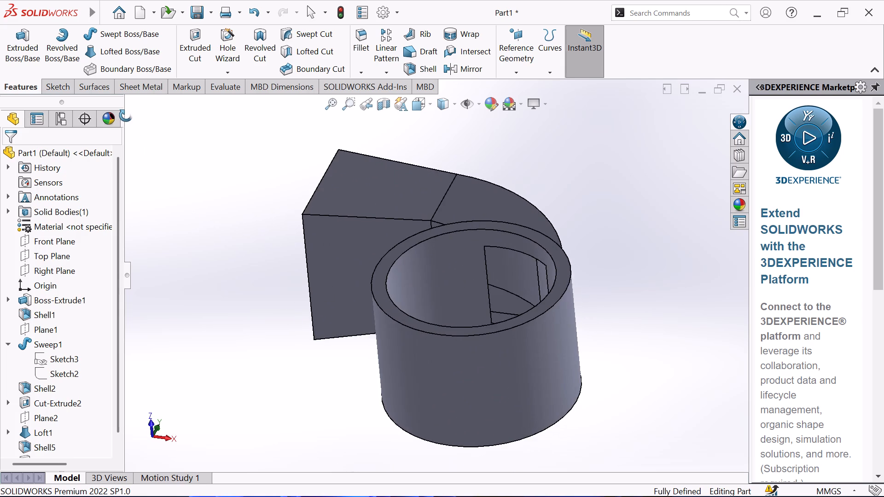
pyautogui.moveTo(126, 116); pyautogui.dragTo(219, 219, button='middle')
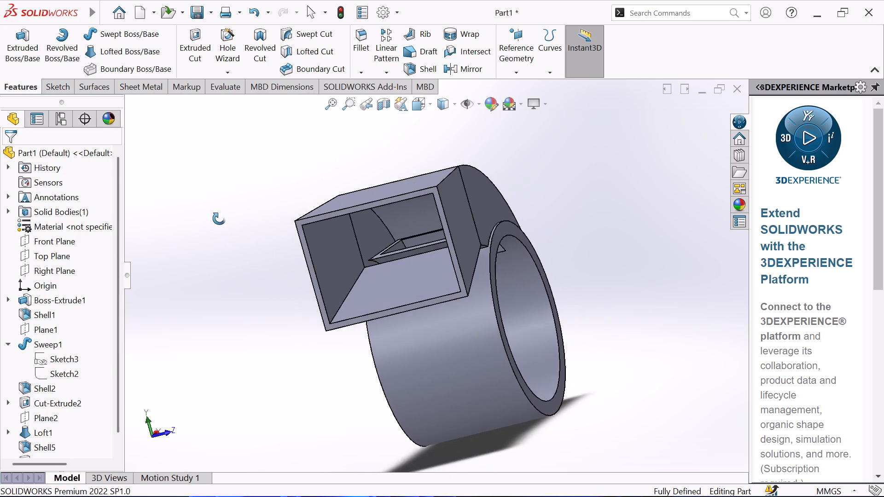
pyautogui.moveTo(219, 219); pyautogui.dragTo(221, 222, button='middle')
pyautogui.click(401, 257)
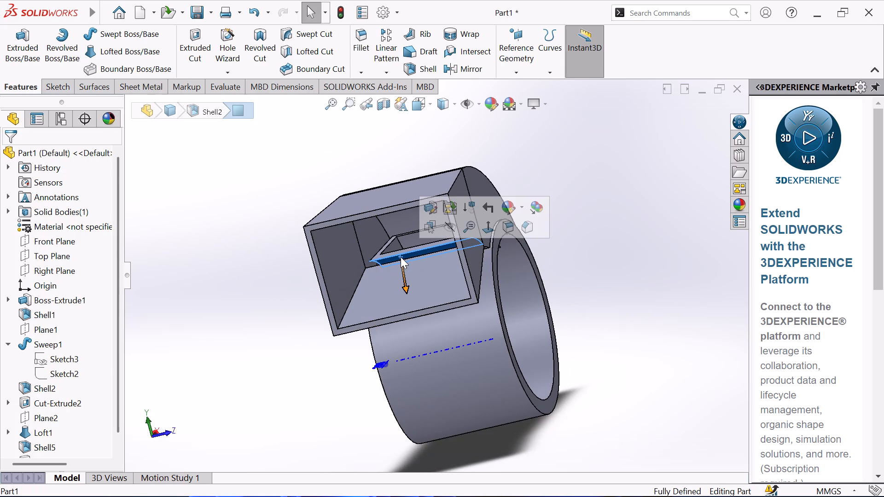
pyautogui.scroll(-1, 196, 197)
pyautogui.moveTo(196, 197); pyautogui.dragTo(208, 184, button='middle')
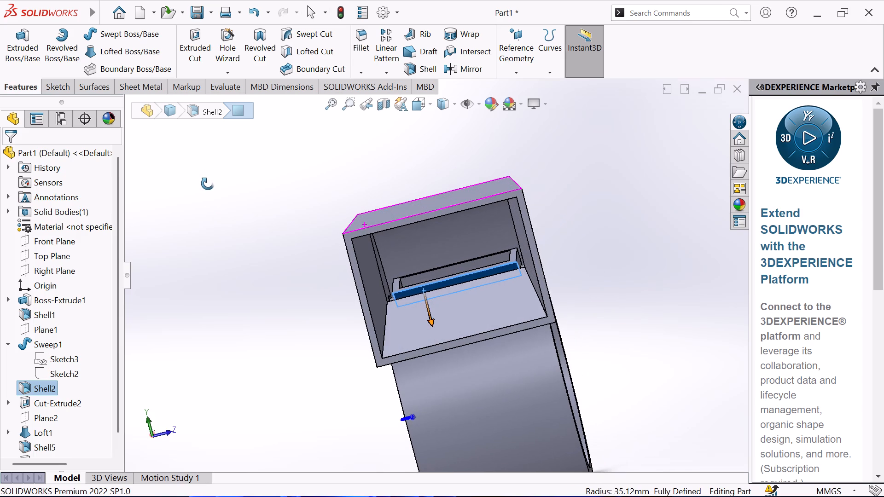
pyautogui.moveTo(208, 184); pyautogui.dragTo(209, 193, button='middle')
pyautogui.click(426, 263)
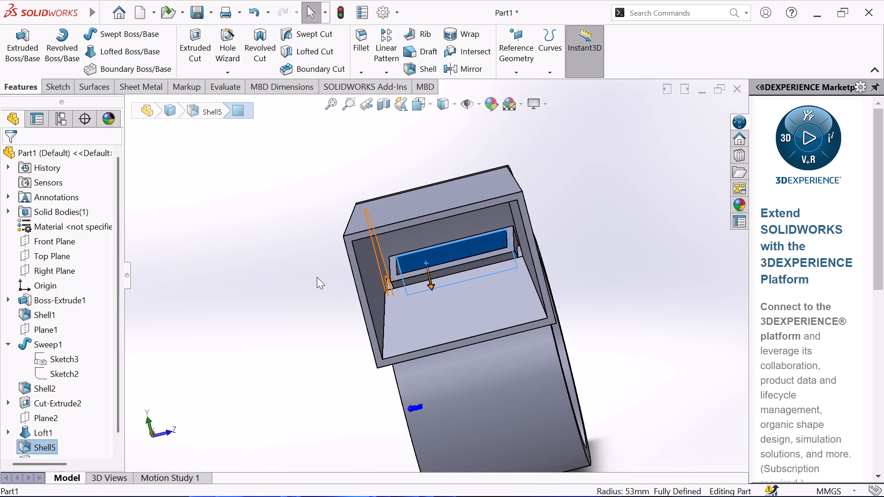
pyautogui.moveTo(316, 277); pyautogui.dragTo(286, 260, button='middle')
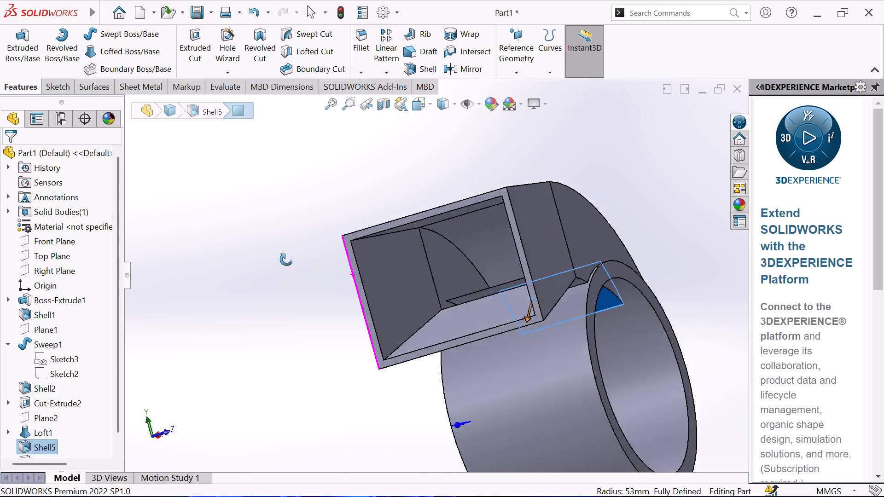
pyautogui.moveTo(286, 260); pyautogui.dragTo(206, 198, button='middle')
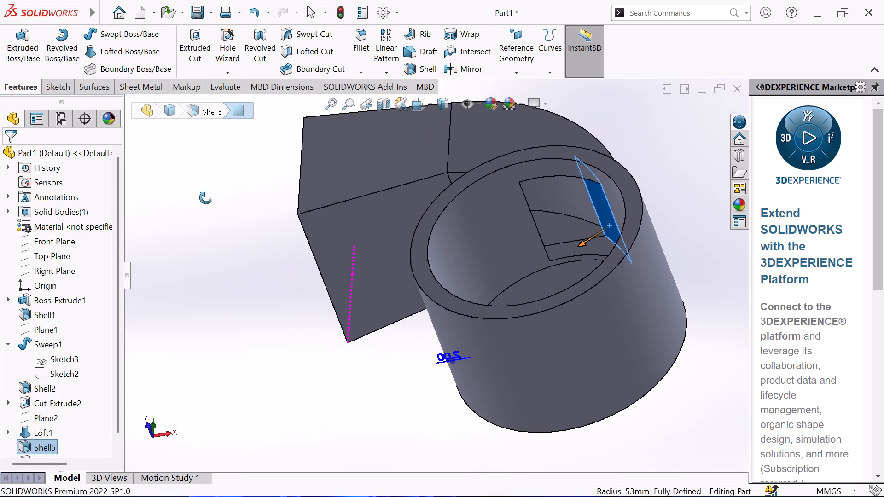
pyautogui.moveTo(206, 198); pyautogui.dragTo(207, 188, button='middle')
pyautogui.scroll(2, 207, 188)
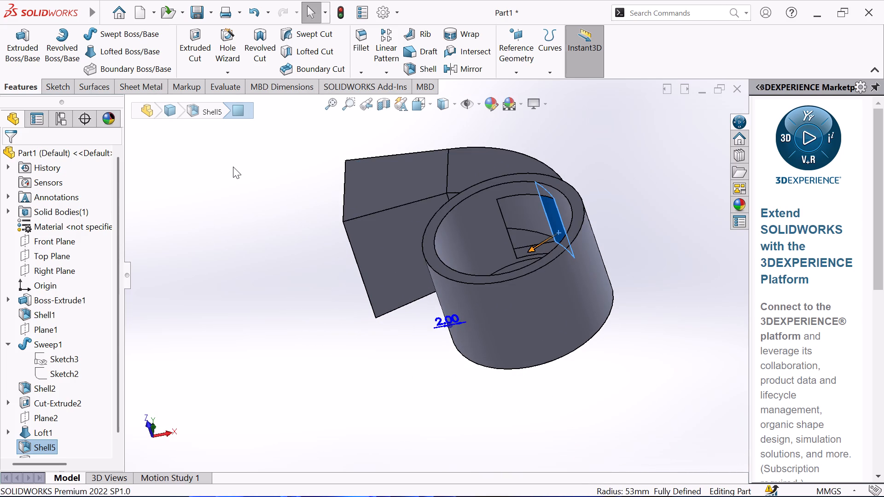
pyautogui.moveTo(233, 167); pyautogui.dragTo(339, 223, button='middle')
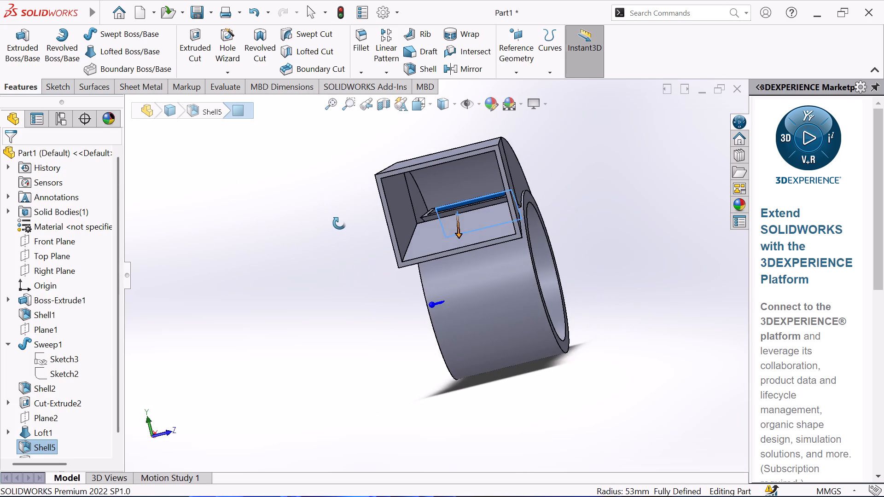
pyautogui.moveTo(339, 223); pyautogui.dragTo(349, 184, button='middle')
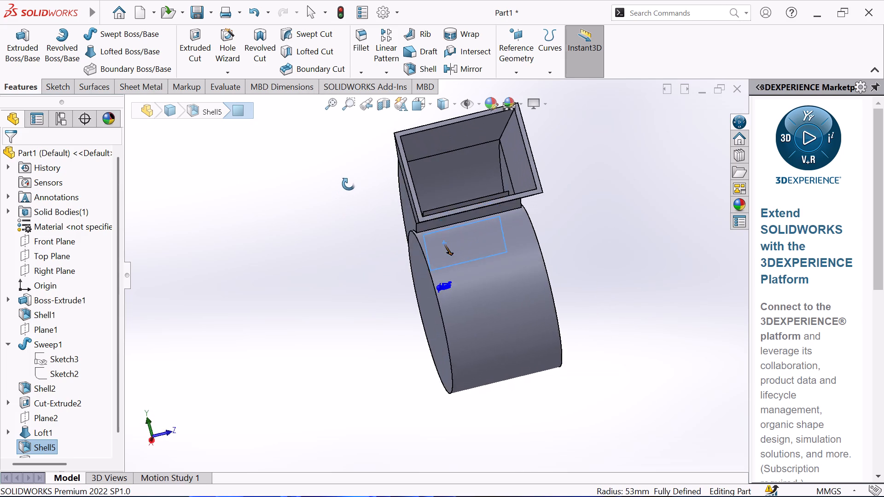
# Examine the junction between the loft and the curved duct from several angles, checking the inner wall faces around the opening.
pyautogui.moveTo(349, 184); pyautogui.dragTo(360, 209, button='middle')
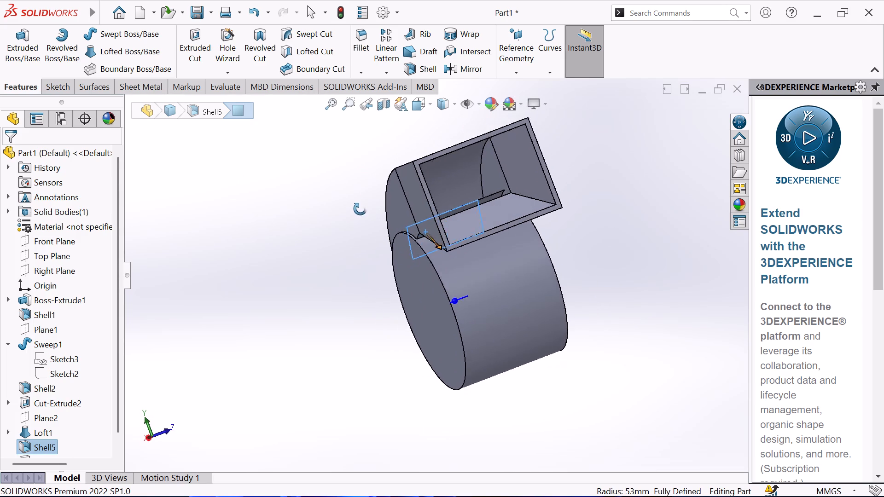
pyautogui.moveTo(360, 209); pyautogui.dragTo(320, 237, button='middle')
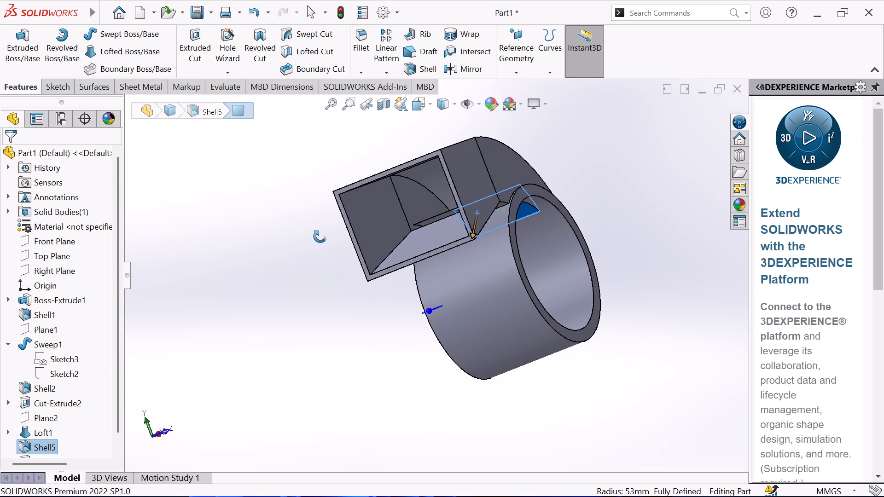
pyautogui.moveTo(320, 237); pyautogui.dragTo(344, 241, button='middle')
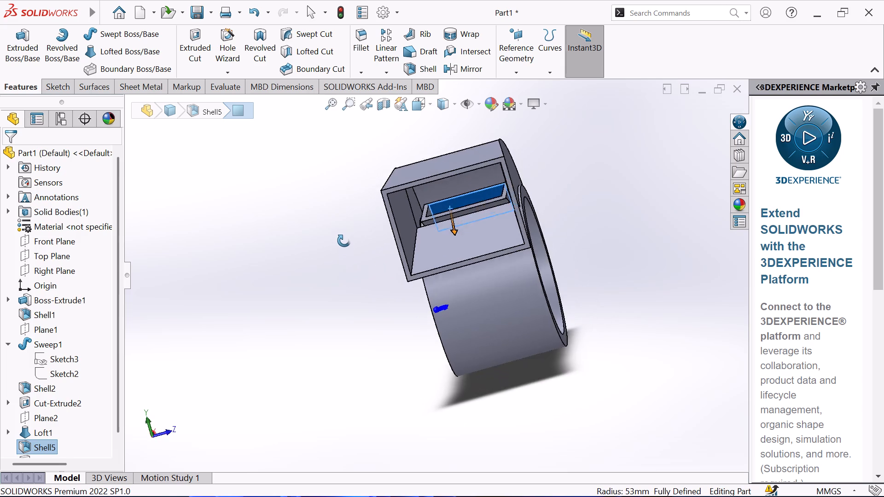
pyautogui.moveTo(344, 241); pyautogui.dragTo(343, 232, button='middle')
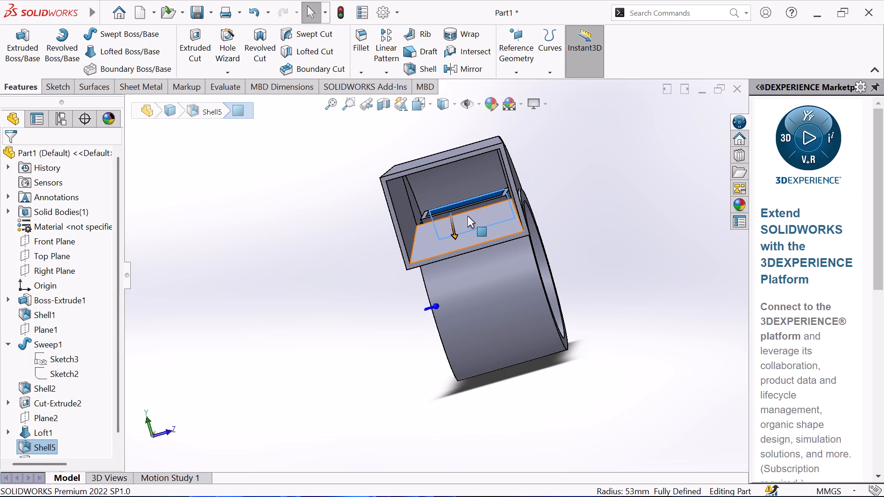
pyautogui.scroll(-2, 467, 216)
pyautogui.moveTo(443, 219); pyautogui.dragTo(436, 242, button='middle')
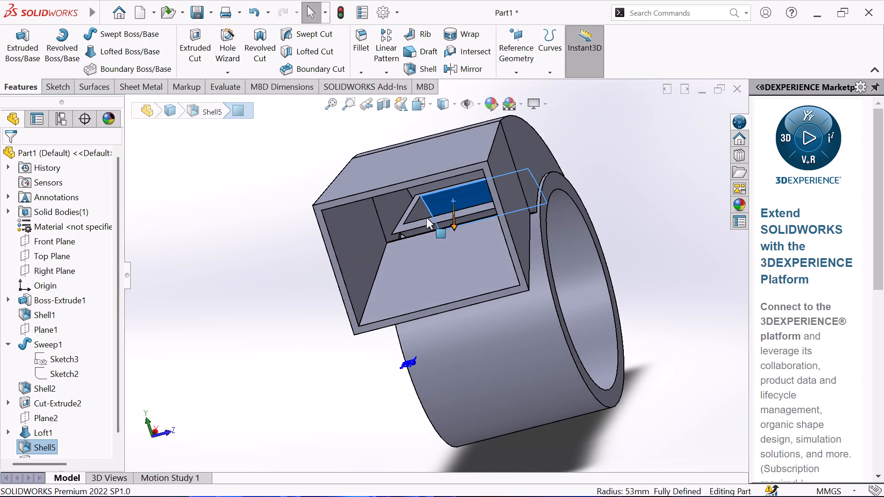
pyautogui.click(424, 213)
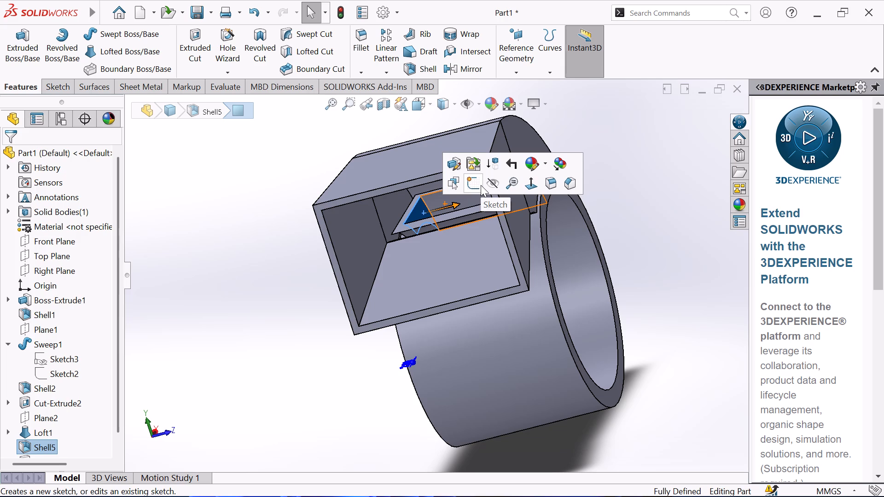
pyautogui.click(183, 196)
pyautogui.moveTo(218, 194); pyautogui.dragTo(241, 181, button='middle')
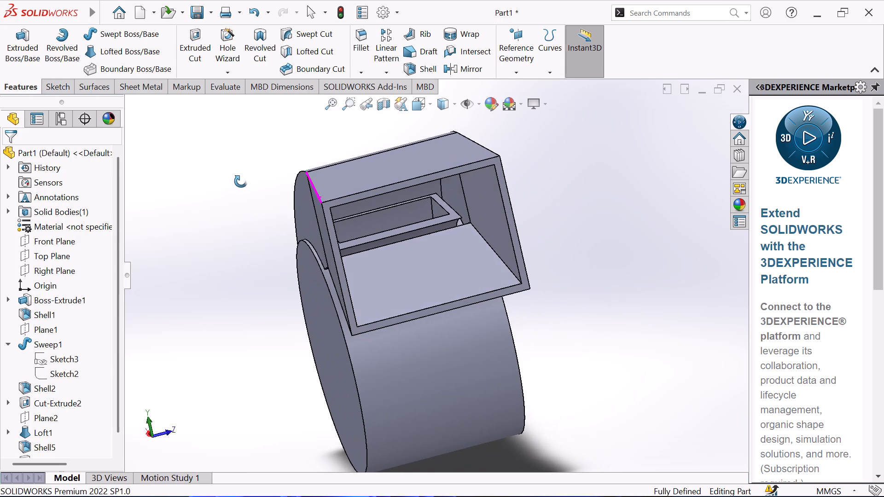
pyautogui.moveTo(241, 181); pyautogui.dragTo(241, 183, button='middle')
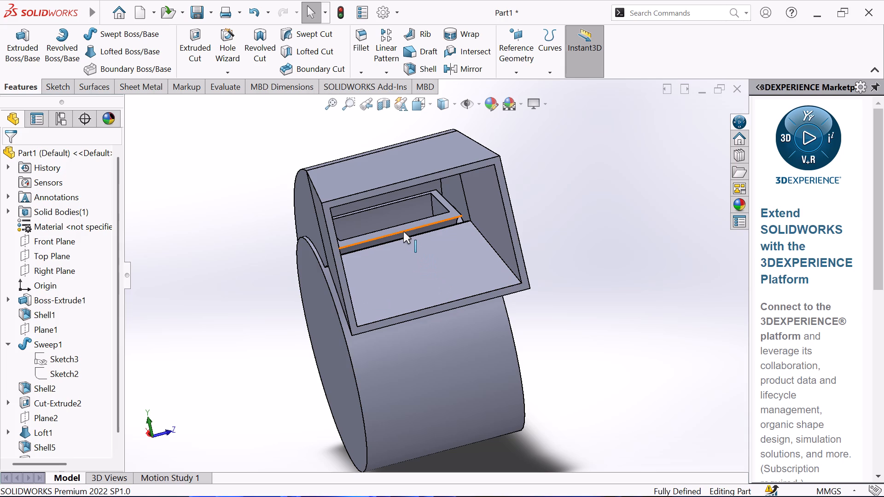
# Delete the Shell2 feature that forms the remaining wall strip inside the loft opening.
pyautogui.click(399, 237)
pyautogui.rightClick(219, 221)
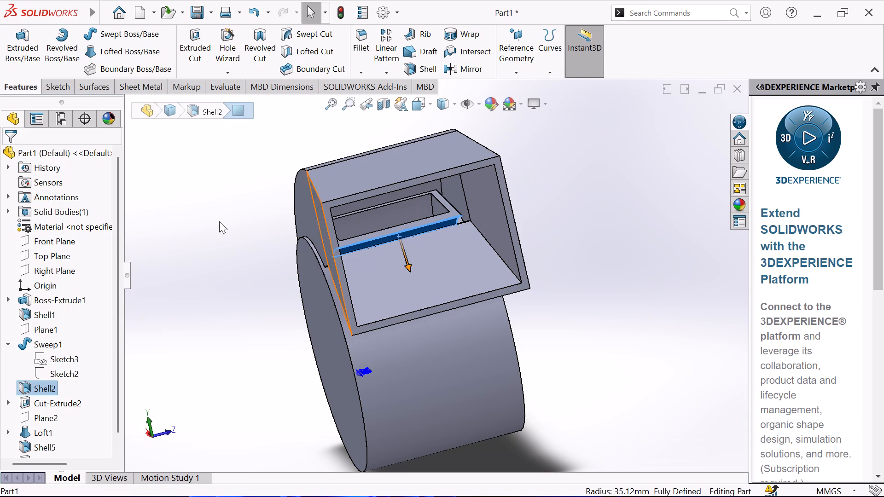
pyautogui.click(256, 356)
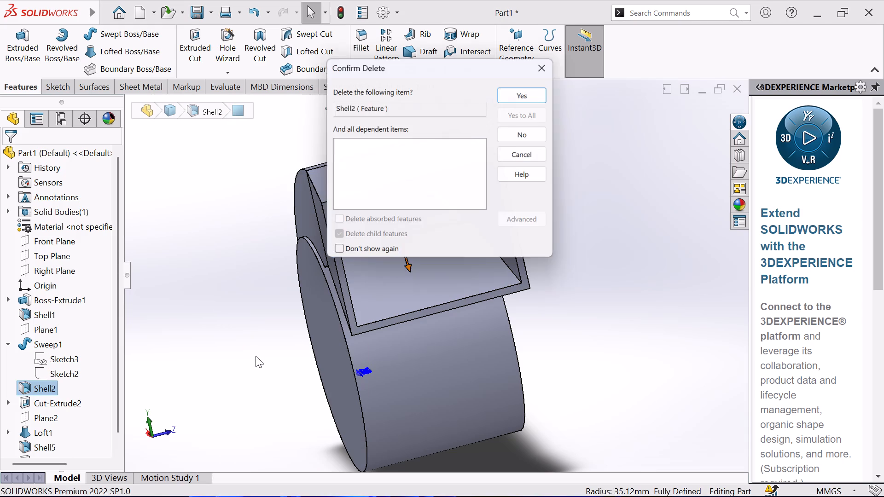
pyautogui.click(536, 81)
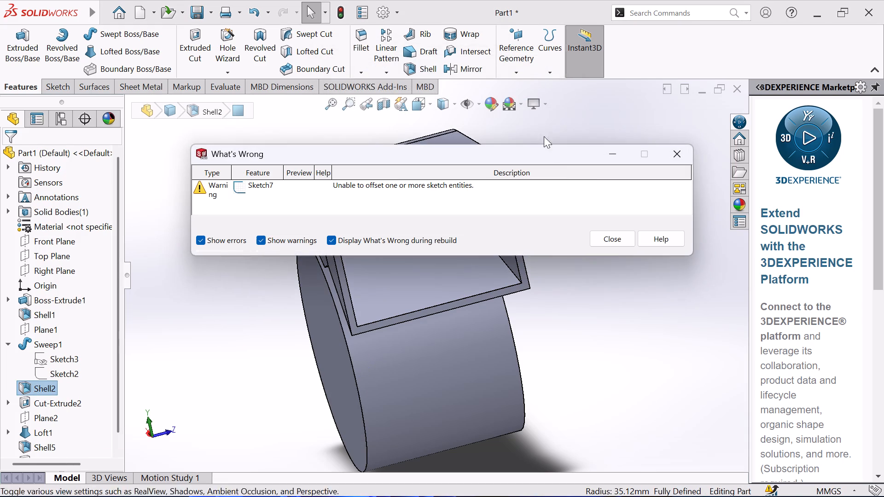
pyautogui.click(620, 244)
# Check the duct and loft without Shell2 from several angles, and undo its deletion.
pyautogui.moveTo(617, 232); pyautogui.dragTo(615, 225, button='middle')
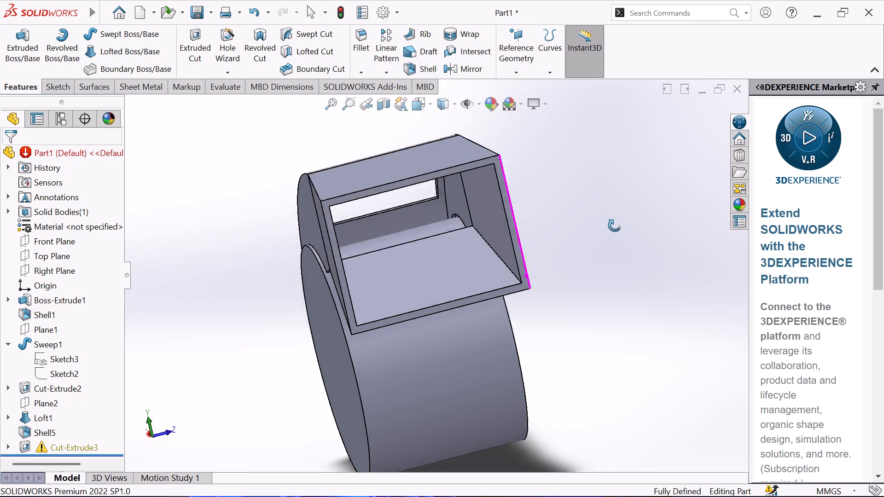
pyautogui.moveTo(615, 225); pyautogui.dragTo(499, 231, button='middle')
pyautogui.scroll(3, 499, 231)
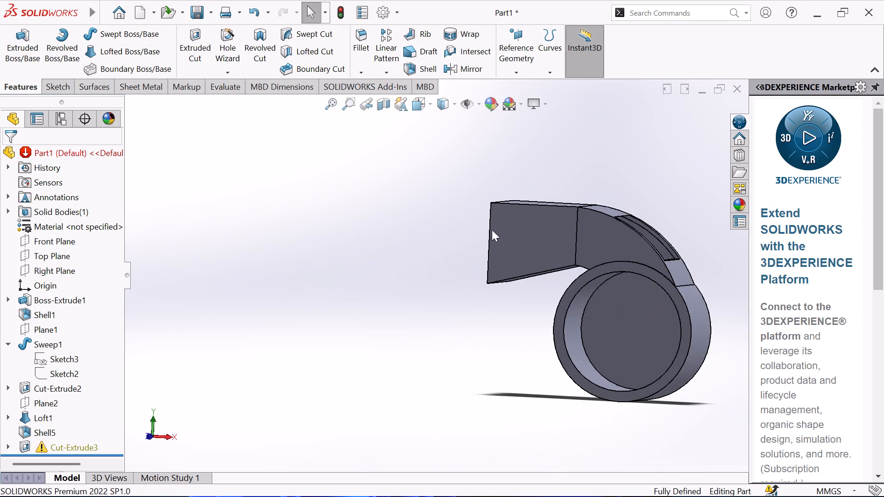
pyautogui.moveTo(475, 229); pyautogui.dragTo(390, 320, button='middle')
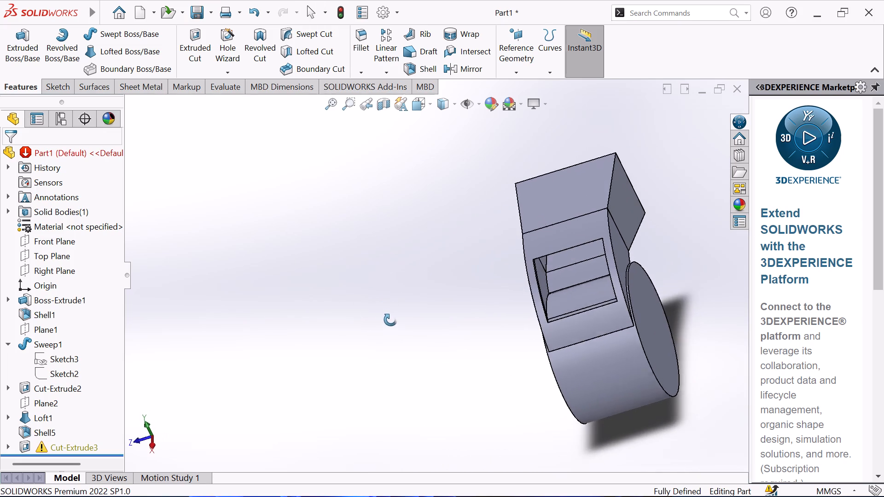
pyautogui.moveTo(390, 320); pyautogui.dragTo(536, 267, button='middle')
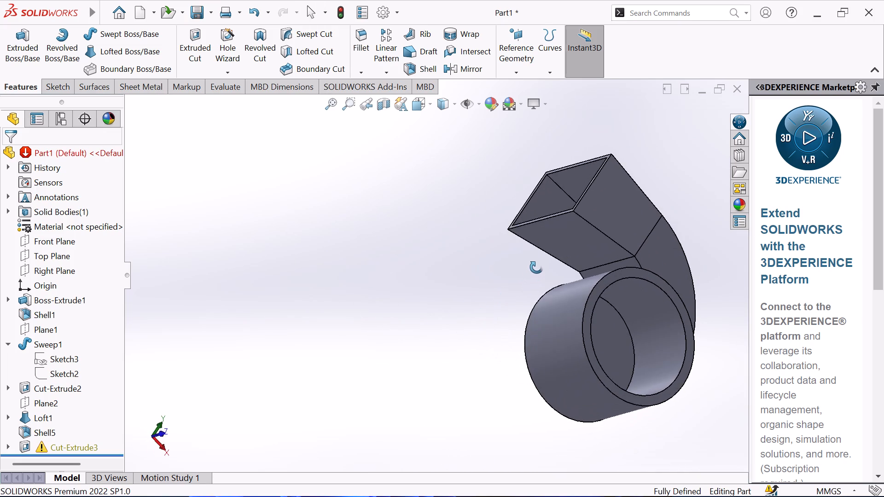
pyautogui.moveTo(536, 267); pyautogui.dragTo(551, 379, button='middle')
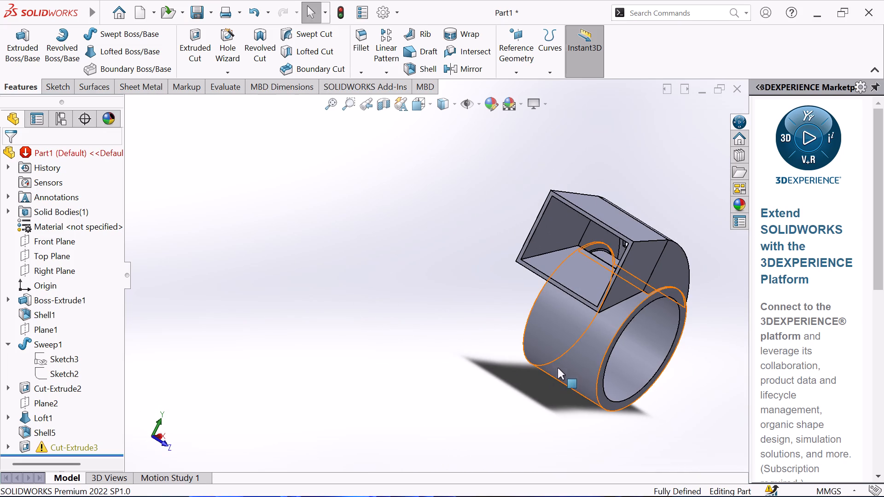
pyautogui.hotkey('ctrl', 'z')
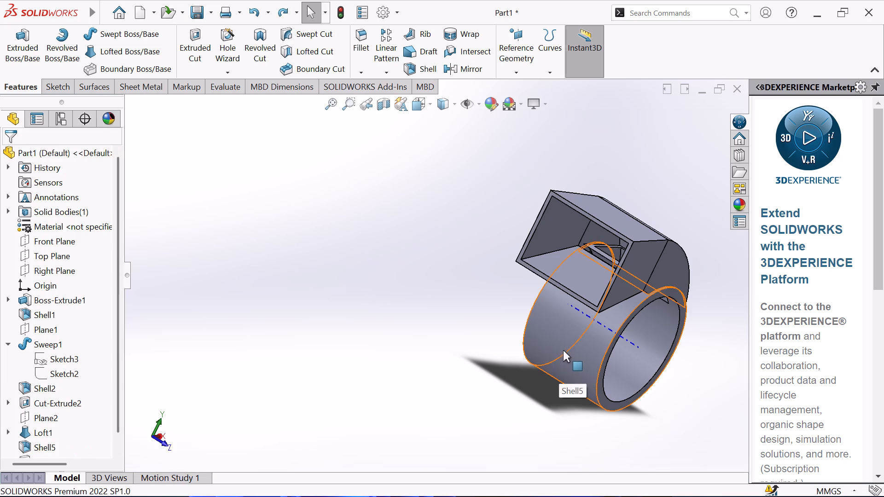
# Undo the extruded cut, its converted-edge sketch and the outward shell, returning to the solid loft.
pyautogui.hotkey('ctrl', 'z')
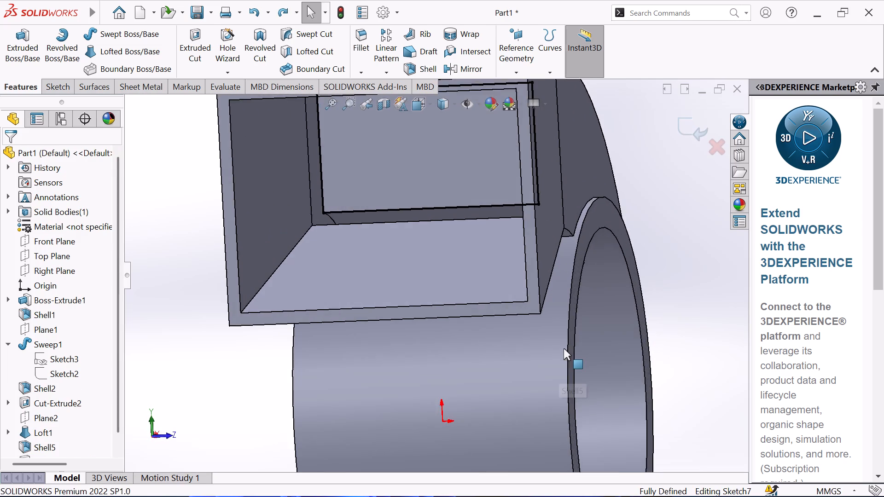
pyautogui.hotkey('ctrl', 'z')
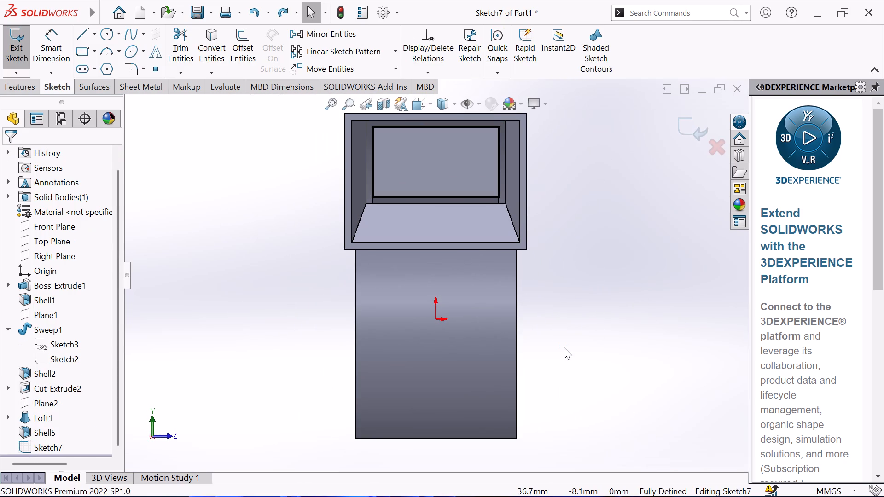
pyautogui.hotkey('ctrl', 'z')
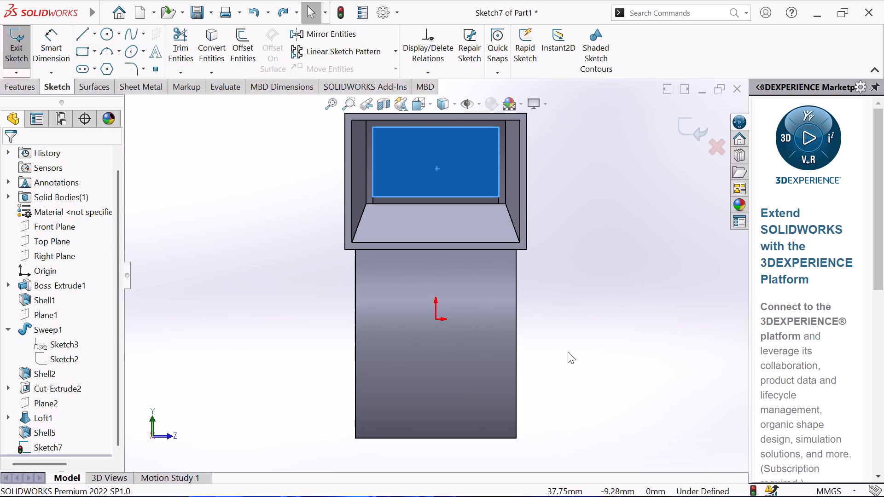
pyautogui.hotkey('ctrl', 'z')
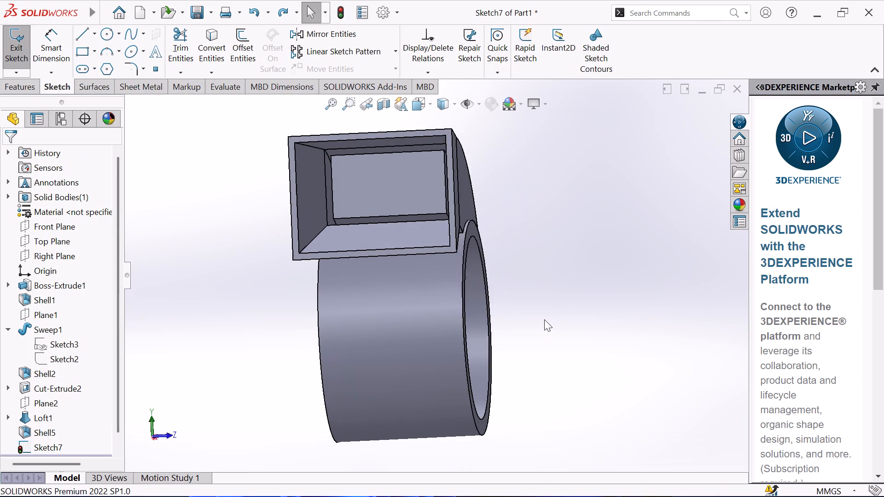
pyautogui.hotkey('ctrl', 'z')
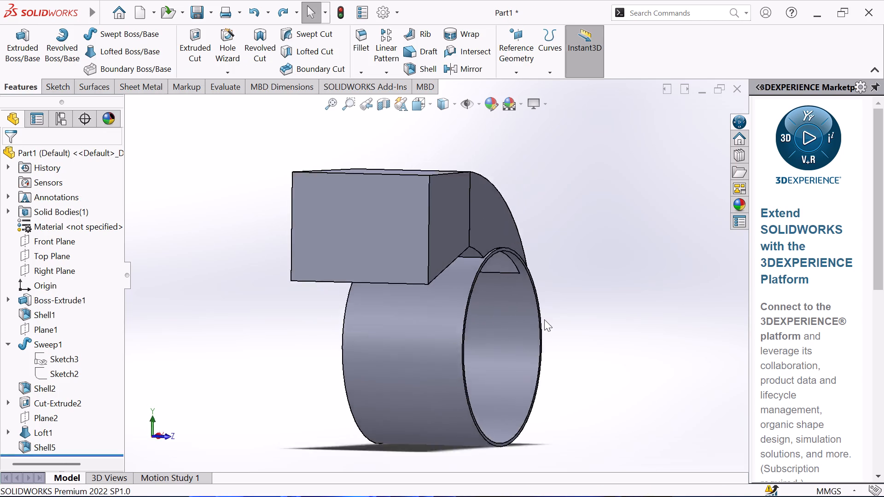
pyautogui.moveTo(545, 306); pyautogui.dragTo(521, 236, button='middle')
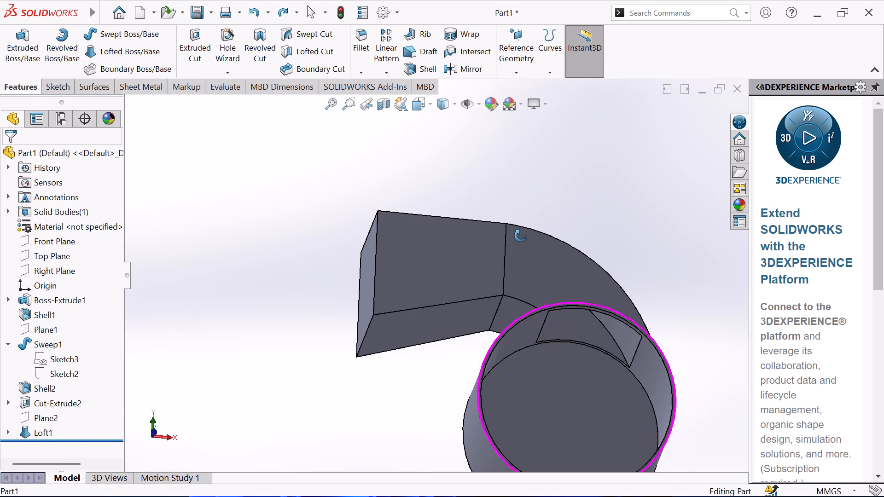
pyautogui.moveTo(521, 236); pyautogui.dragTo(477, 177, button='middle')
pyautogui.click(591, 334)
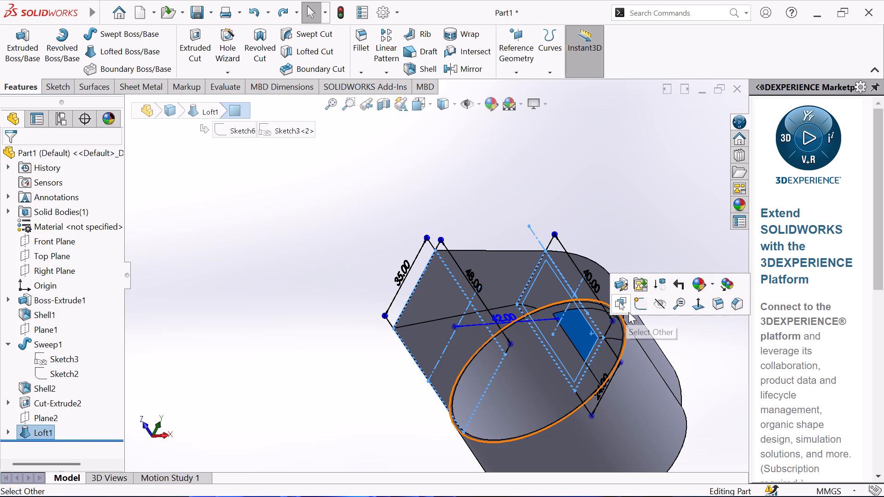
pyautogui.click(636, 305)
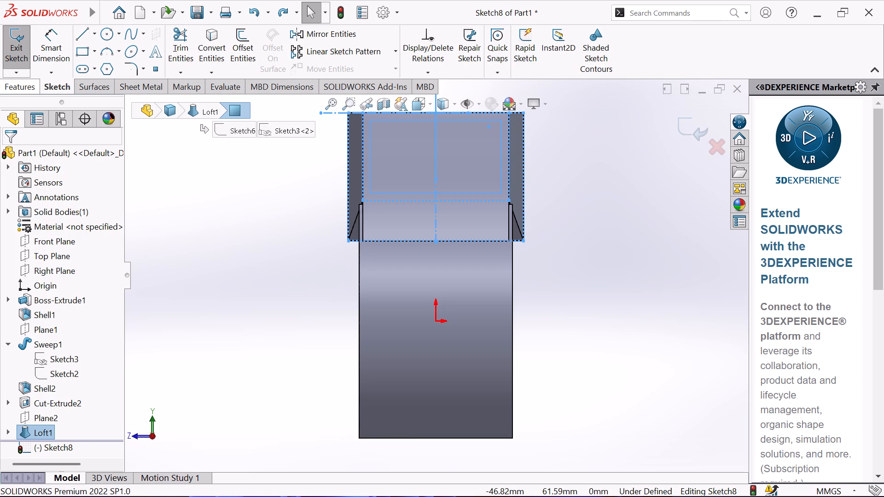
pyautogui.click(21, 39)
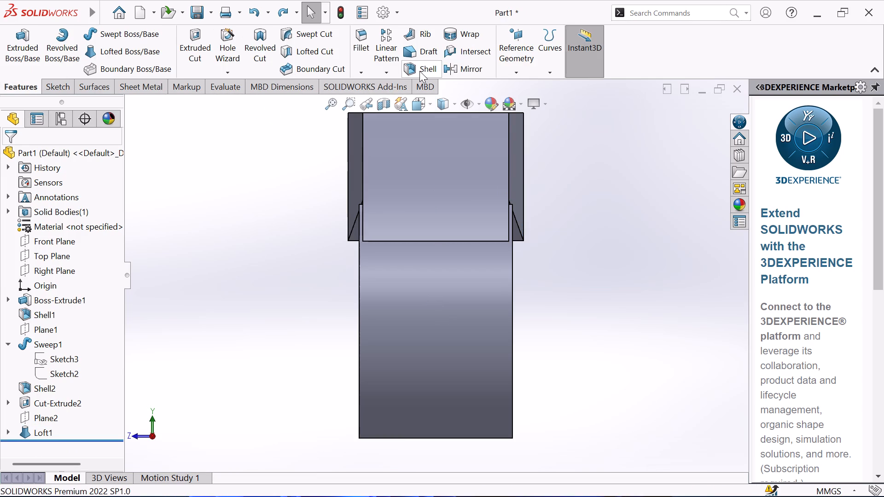
# Shell the part 2 mm outward with the preview shown, removing the loft's large rectangular end face.
pyautogui.click(419, 71)
pyautogui.moveTo(249, 219); pyautogui.dragTo(398, 308, button='middle')
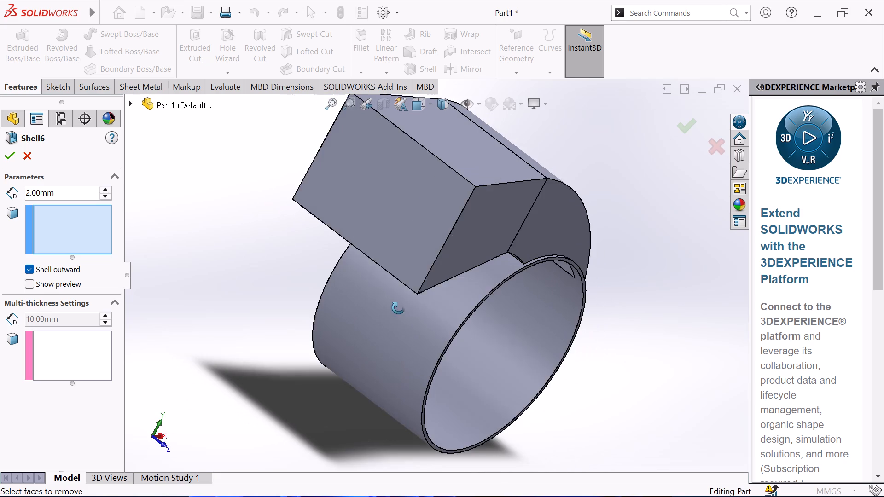
pyautogui.moveTo(398, 308); pyautogui.dragTo(399, 309, button='middle')
pyautogui.click(430, 214)
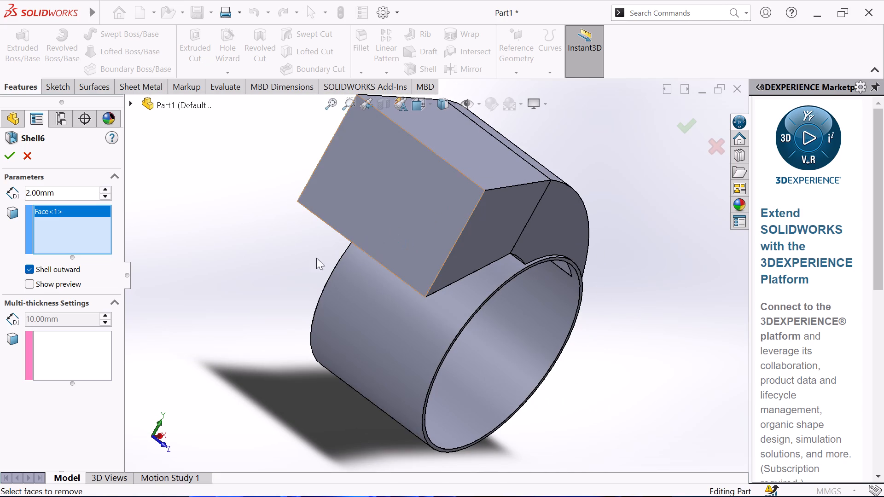
pyautogui.click(35, 284)
pyautogui.scroll(1, 174, 275)
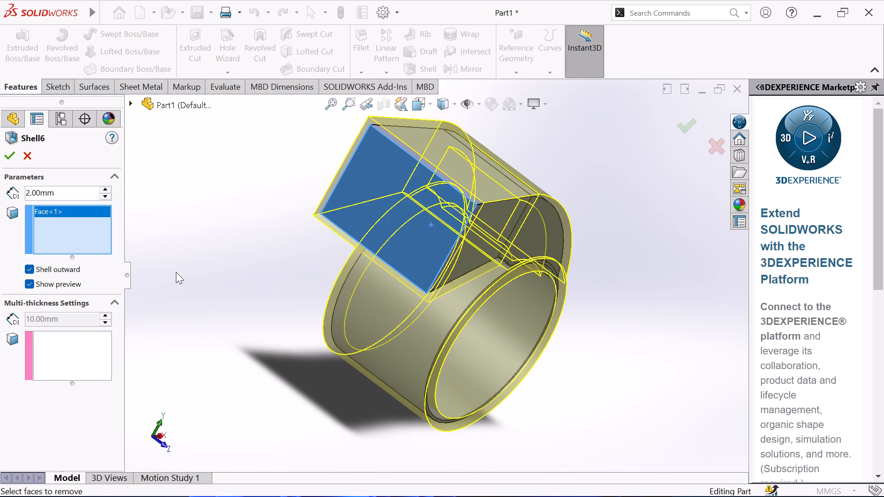
pyautogui.moveTo(177, 270); pyautogui.dragTo(133, 224, button='middle')
pyautogui.scroll(1, 177, 268)
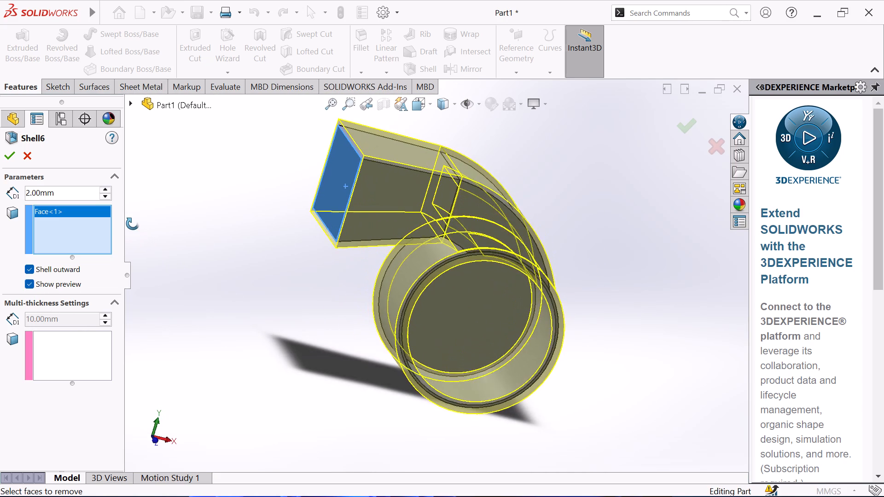
pyautogui.moveTo(133, 224); pyautogui.dragTo(121, 215, button='middle')
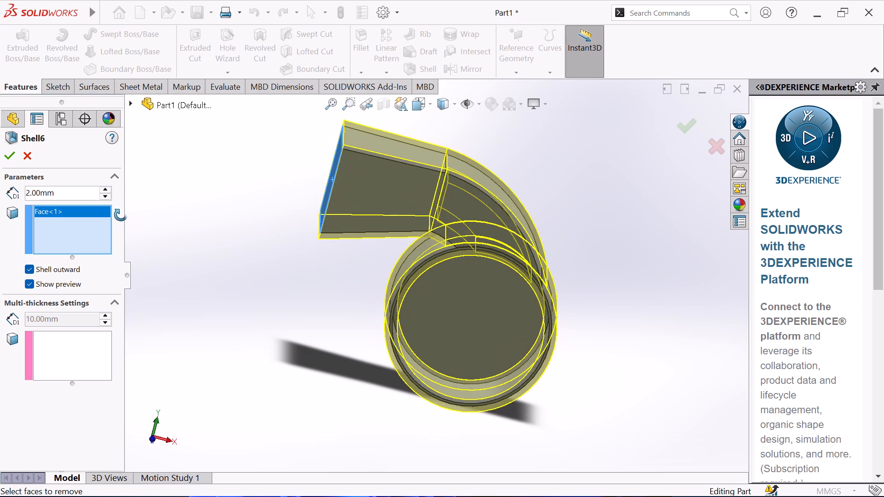
pyautogui.moveTo(121, 215); pyautogui.dragTo(128, 165, button='middle')
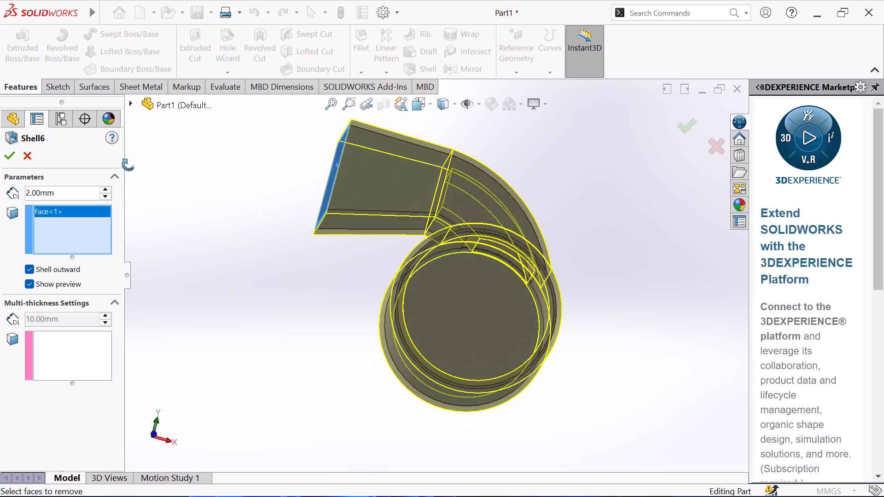
pyautogui.moveTo(128, 165); pyautogui.dragTo(128, 136, button='middle')
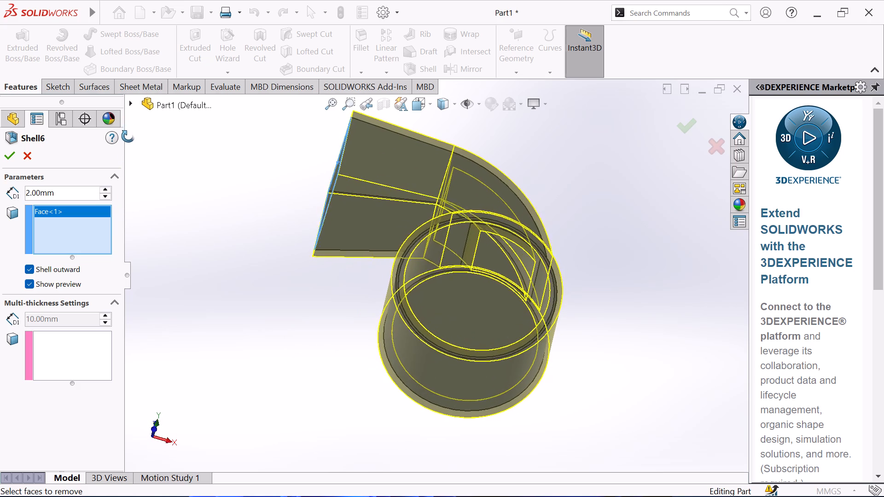
pyautogui.moveTo(128, 136); pyautogui.dragTo(126, 218, button='middle')
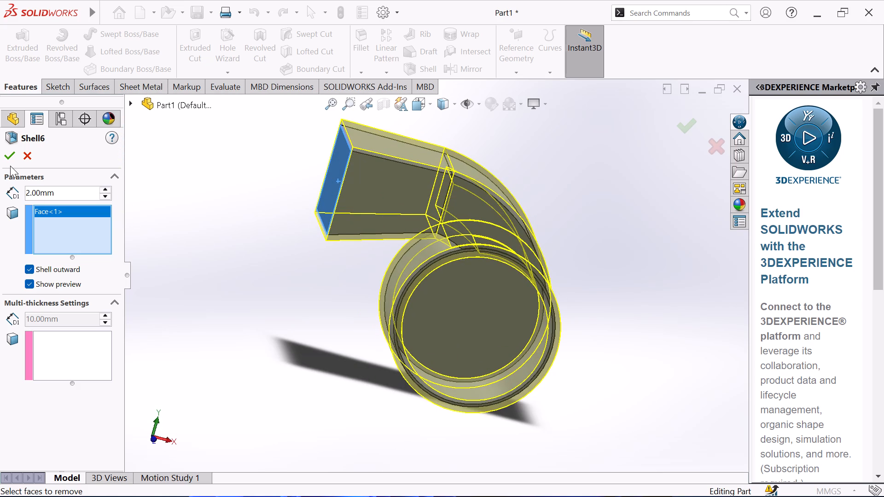
pyautogui.click(10, 163)
pyautogui.moveTo(211, 182); pyautogui.dragTo(280, 219, button='middle')
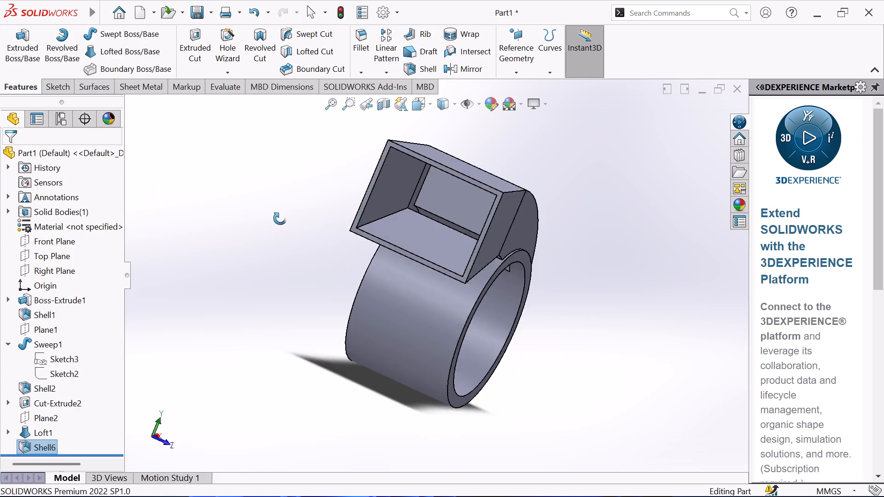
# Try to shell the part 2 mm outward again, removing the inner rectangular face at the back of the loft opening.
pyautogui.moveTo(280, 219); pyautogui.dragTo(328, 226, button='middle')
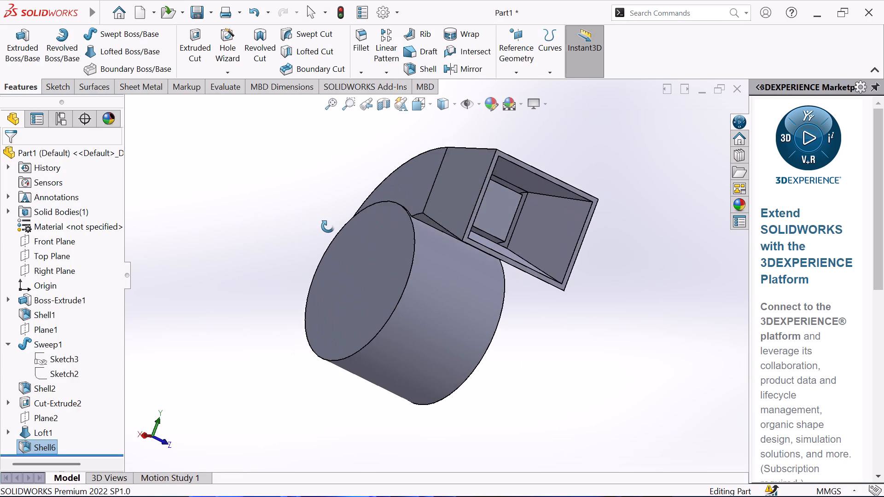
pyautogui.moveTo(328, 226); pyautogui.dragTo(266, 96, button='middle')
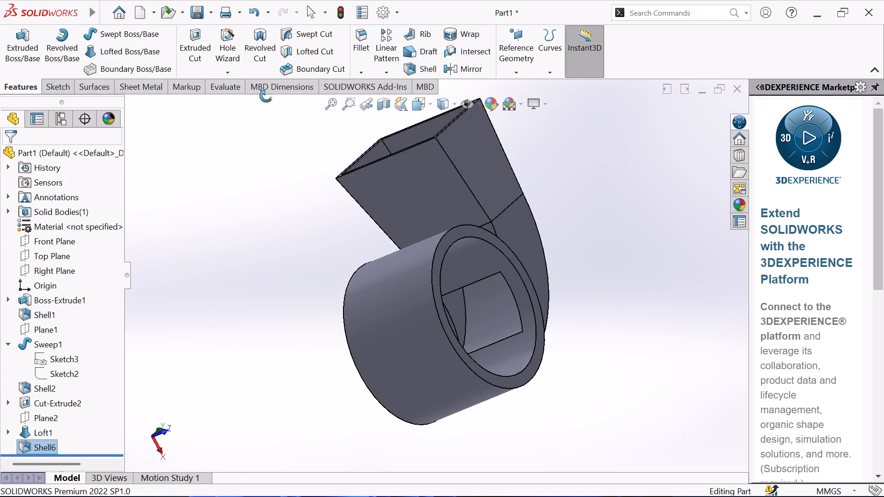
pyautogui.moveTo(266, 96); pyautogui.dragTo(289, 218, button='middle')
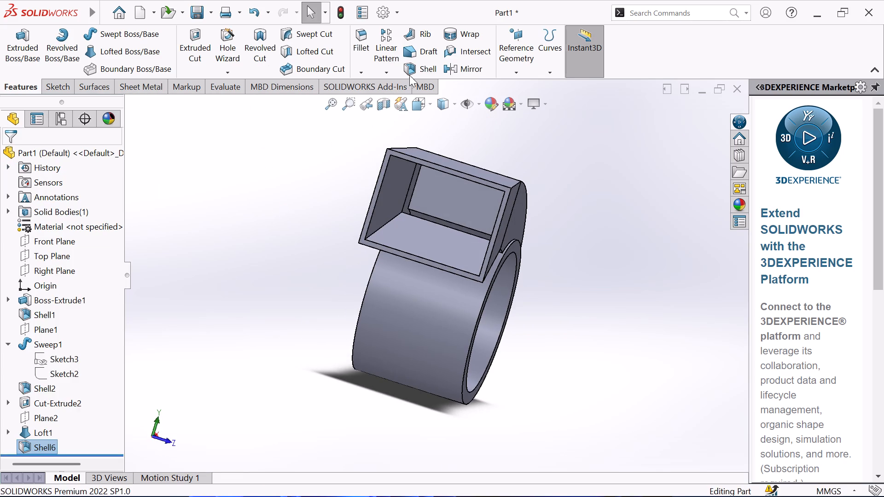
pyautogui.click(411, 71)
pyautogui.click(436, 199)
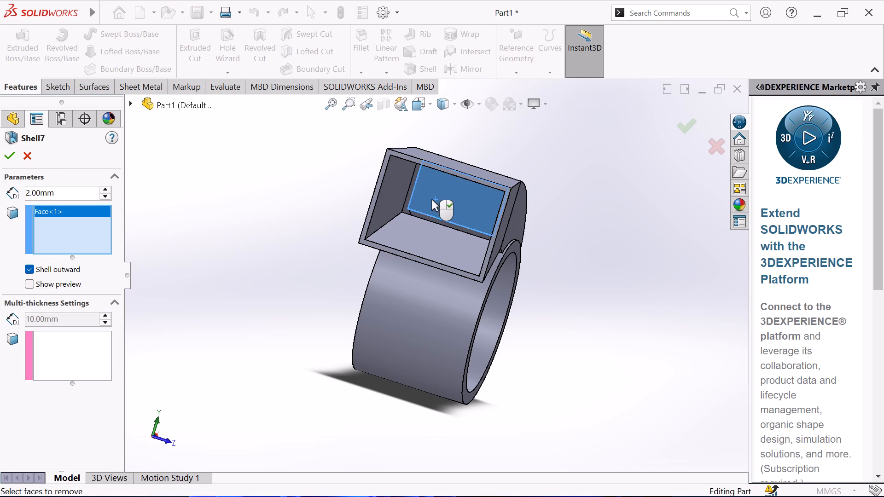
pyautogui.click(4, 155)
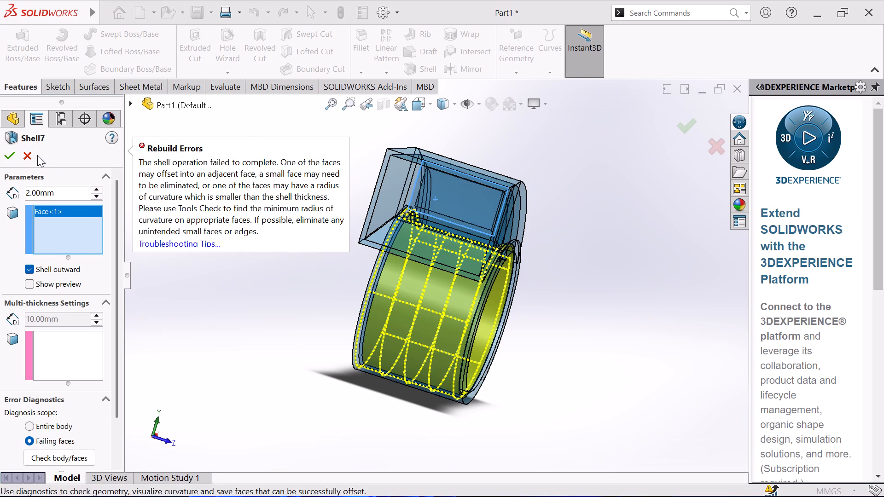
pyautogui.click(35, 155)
# Examine the hollow loft, its inner opening into the duct, and the cylinder bore from several angles.
pyautogui.moveTo(235, 196); pyautogui.dragTo(225, 155, button='middle')
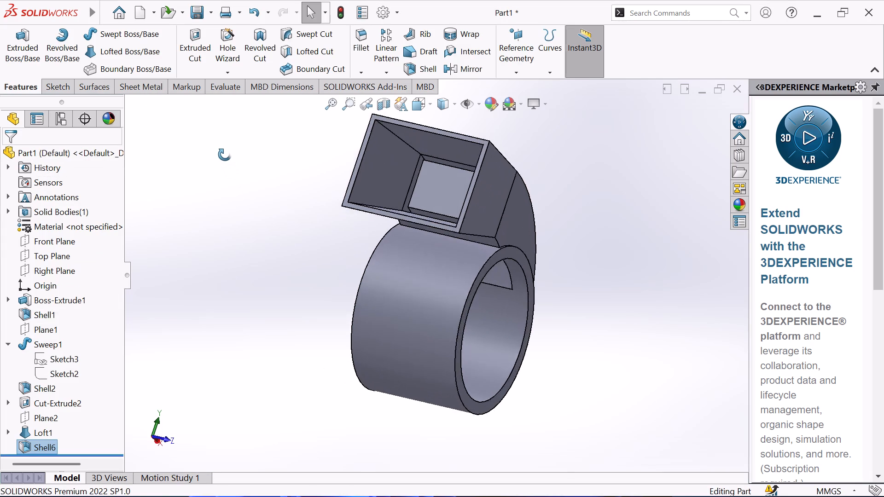
pyautogui.moveTo(225, 155); pyautogui.dragTo(190, 164, button='middle')
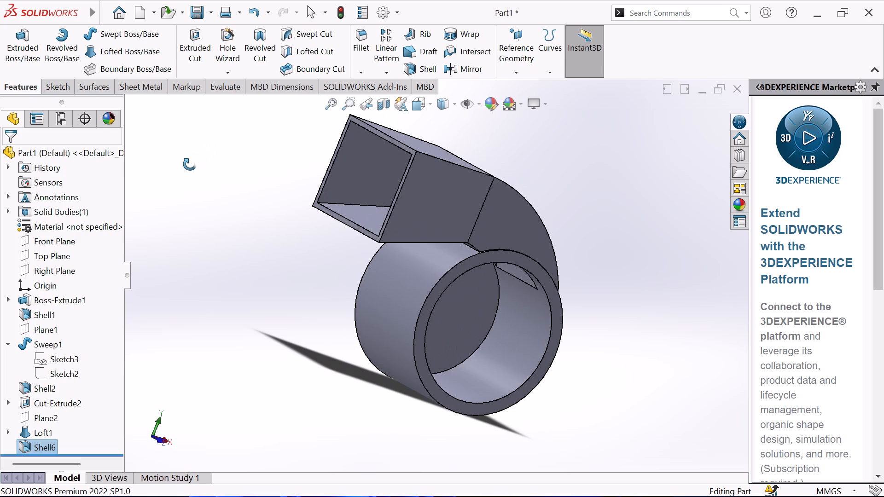
pyautogui.moveTo(190, 164); pyautogui.dragTo(183, 170, button='middle')
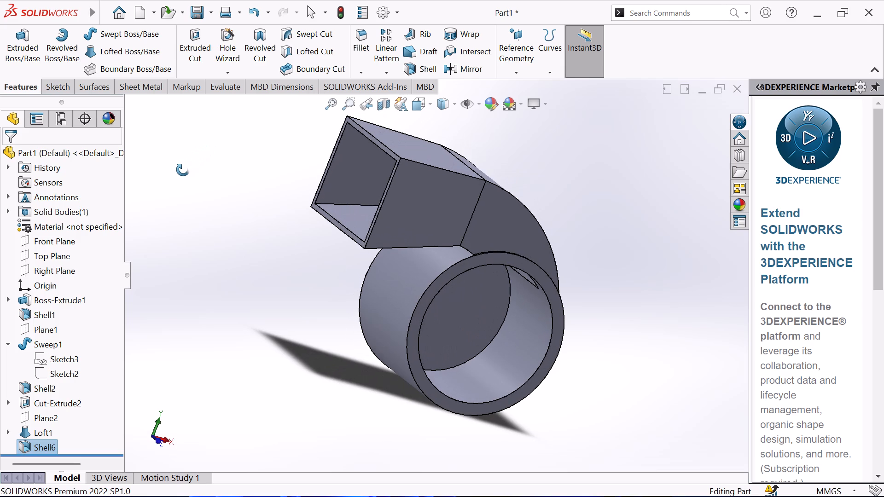
pyautogui.moveTo(183, 170); pyautogui.dragTo(183, 170, button='middle')
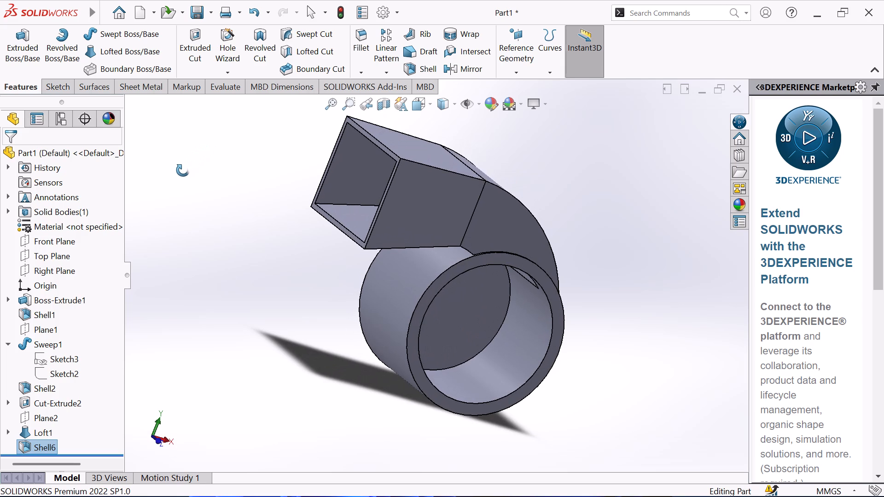
pyautogui.moveTo(183, 170); pyautogui.dragTo(183, 171, button='middle')
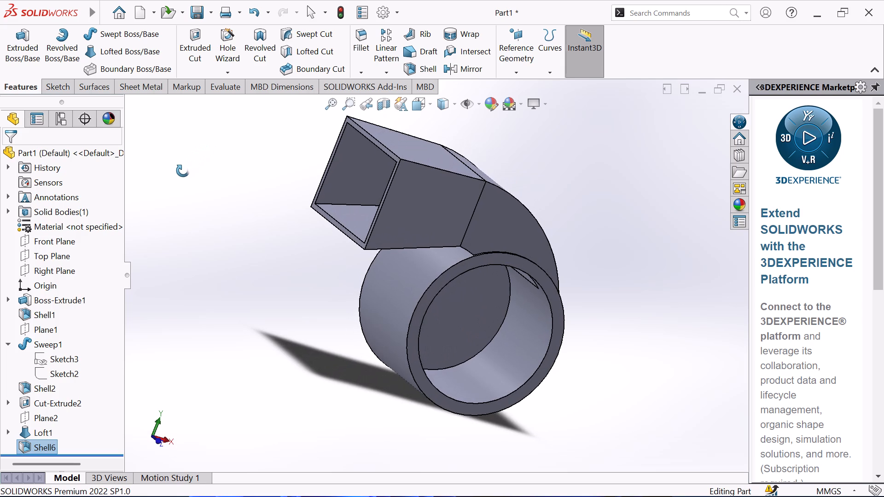
pyautogui.moveTo(183, 171); pyautogui.dragTo(182, 172, button='middle')
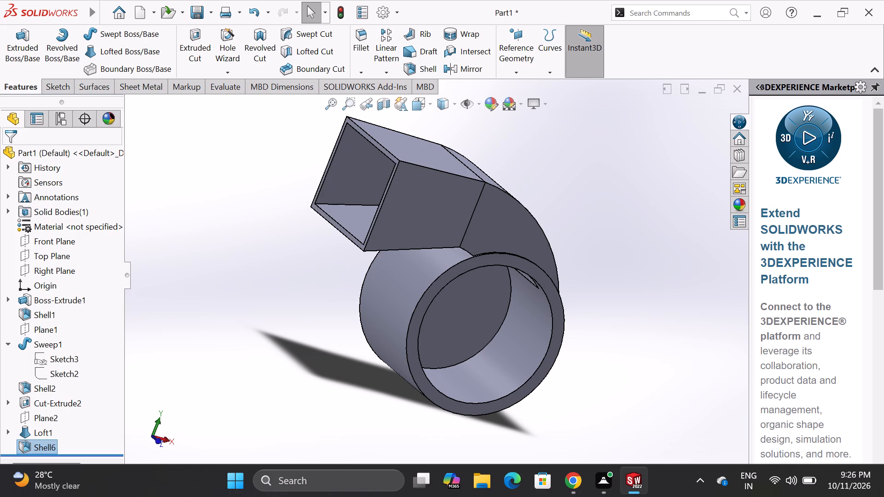
pyautogui.scroll(1, 420, 283)
pyautogui.moveTo(420, 282); pyautogui.dragTo(451, 268, button='middle')
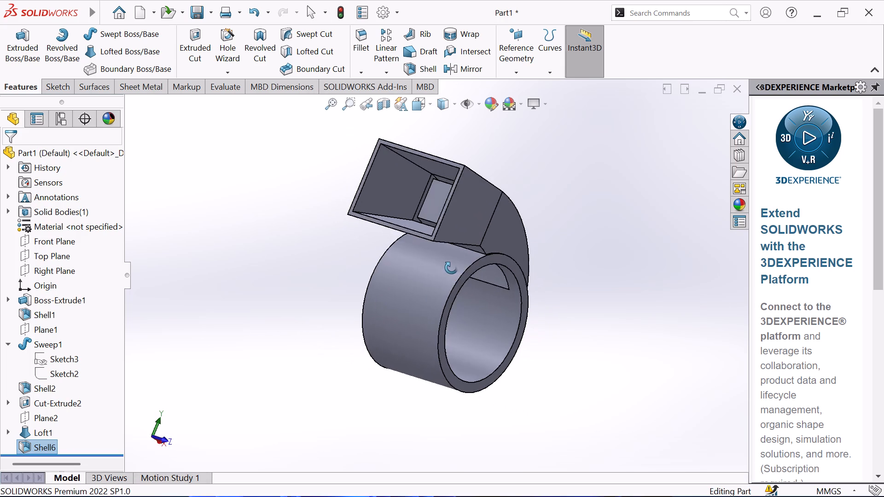
pyautogui.moveTo(451, 268); pyautogui.dragTo(427, 107, button='middle')
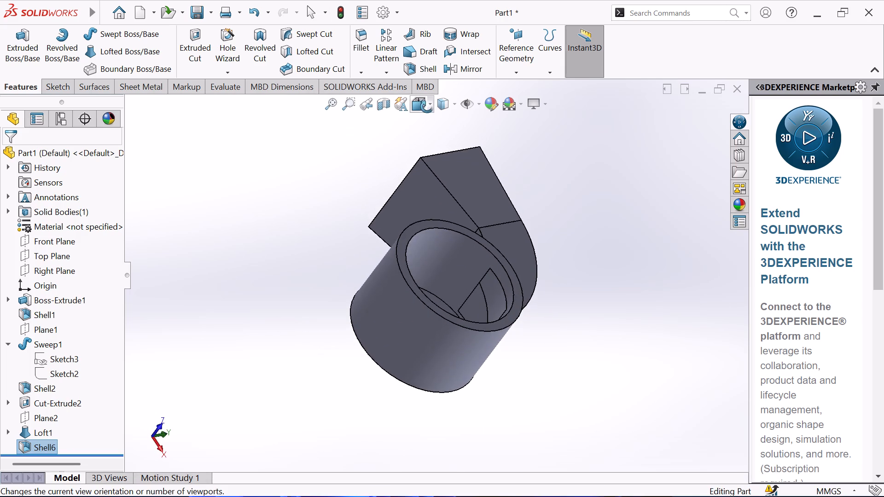
pyautogui.moveTo(427, 107); pyautogui.dragTo(448, 309, button='middle')
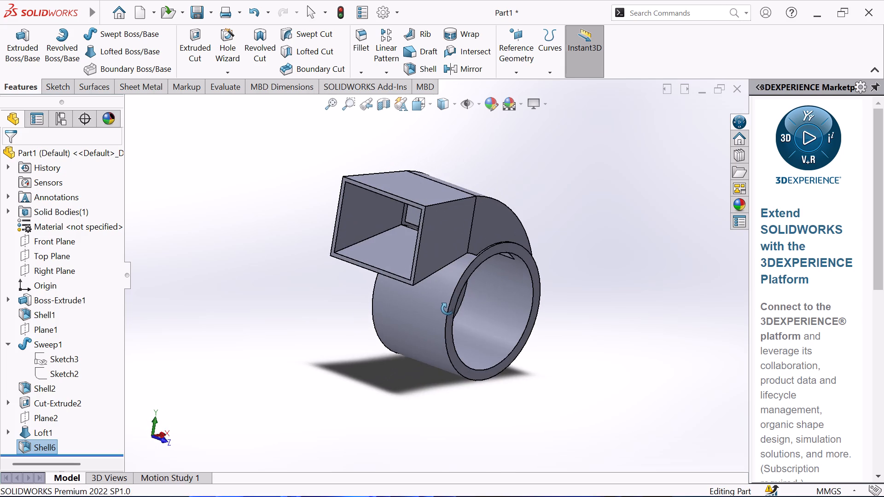
pyautogui.moveTo(448, 309); pyautogui.dragTo(460, 280, button='middle')
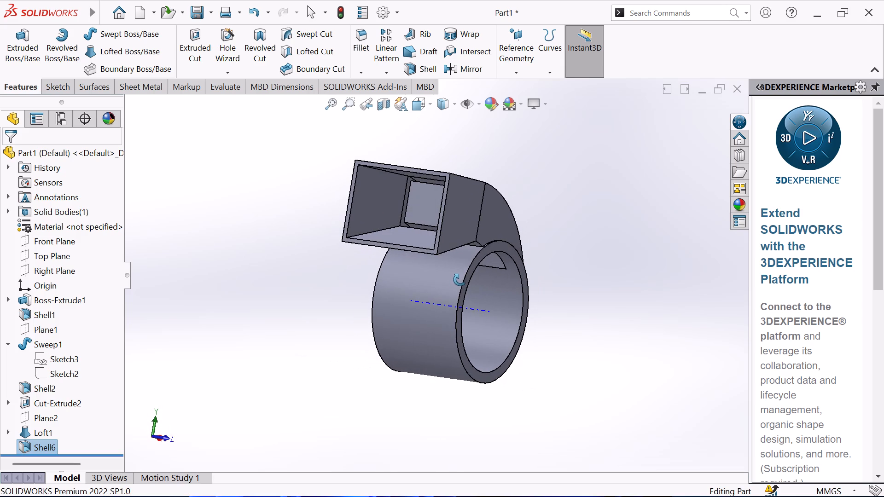
pyautogui.moveTo(460, 280); pyautogui.dragTo(429, 349, button='middle')
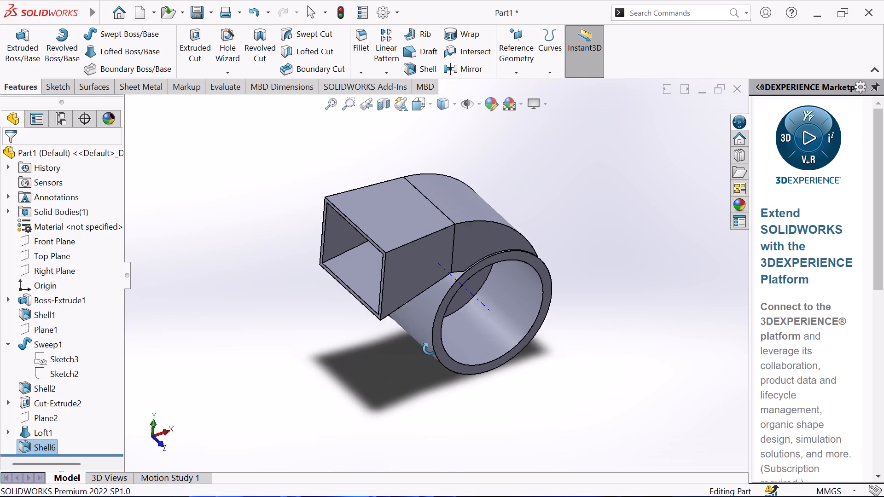
pyautogui.moveTo(429, 349); pyautogui.dragTo(428, 355, button='middle')
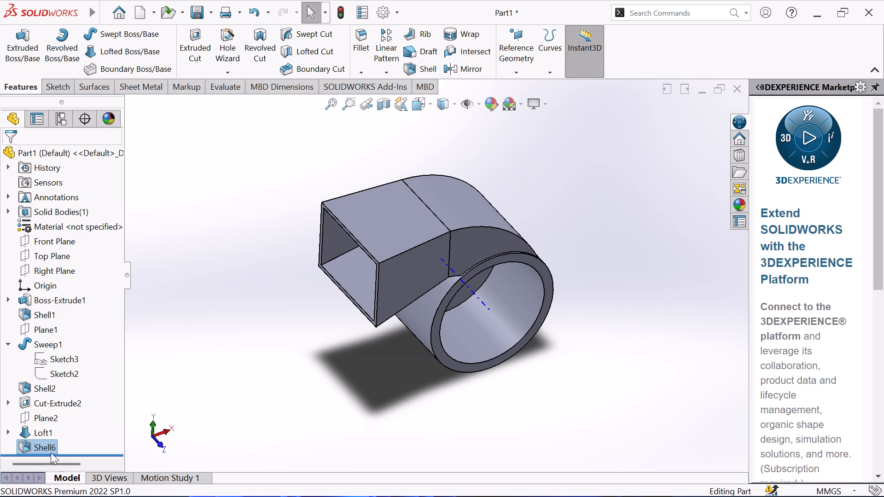
# Edit Loft1 to reverse its profile order, placing Sketch3 before Sketch6.
pyautogui.click(35, 437)
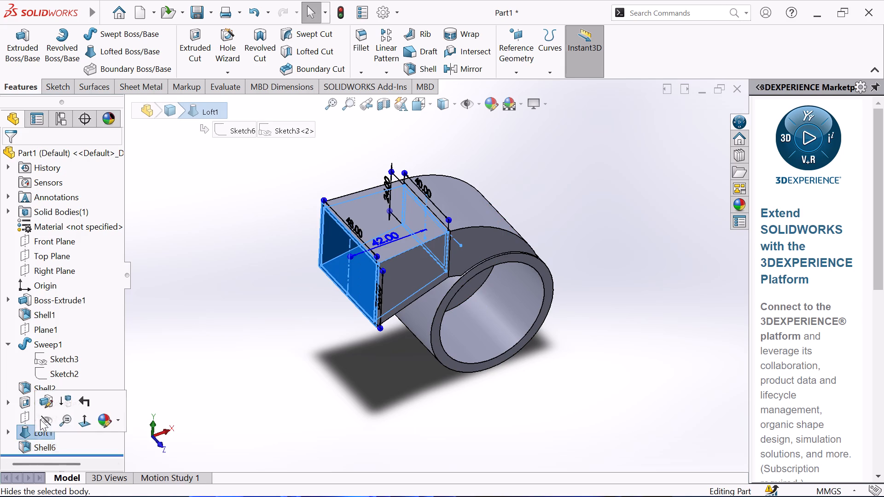
pyautogui.click(42, 406)
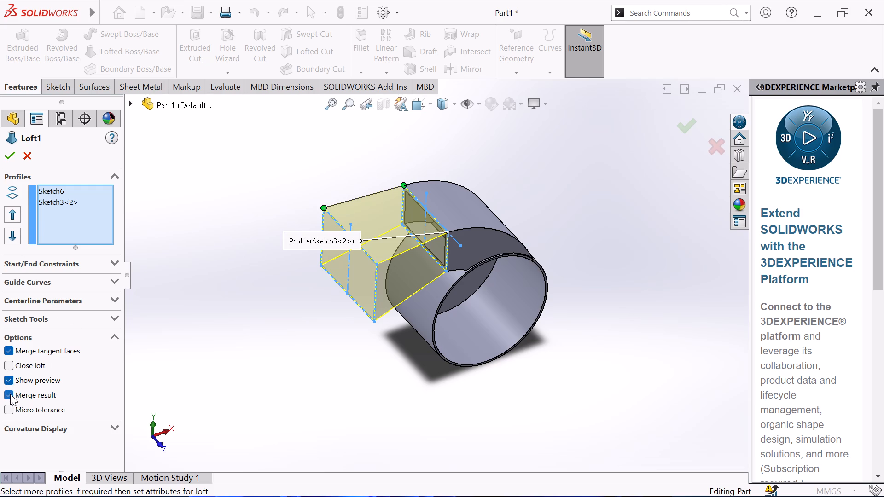
pyautogui.moveTo(186, 282); pyautogui.dragTo(184, 277, button='middle')
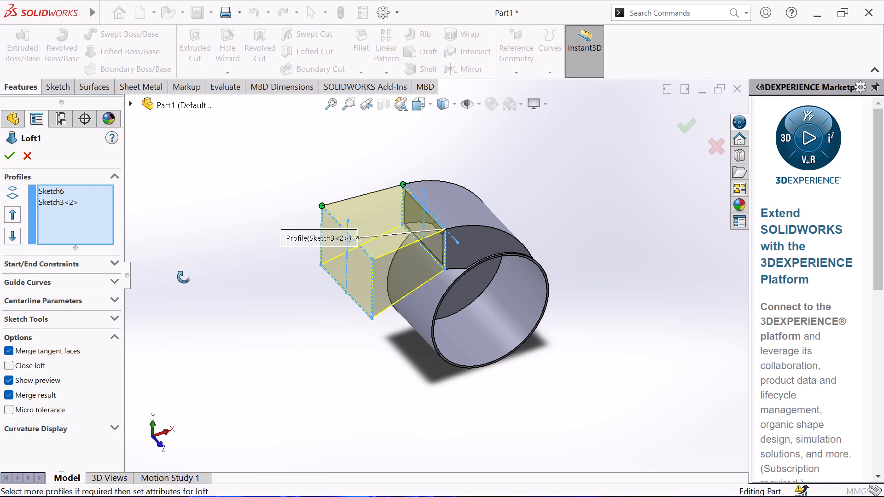
pyautogui.moveTo(184, 277); pyautogui.dragTo(159, 239, button='middle')
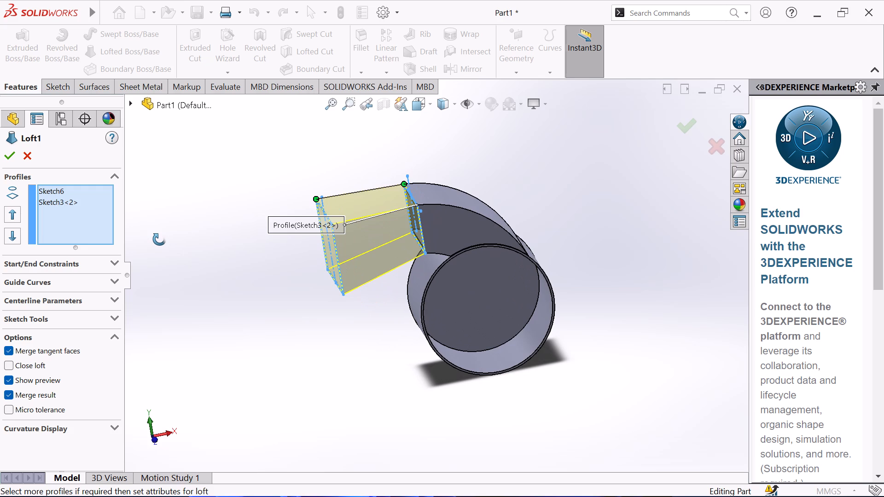
pyautogui.moveTo(159, 239); pyautogui.dragTo(157, 239, button='middle')
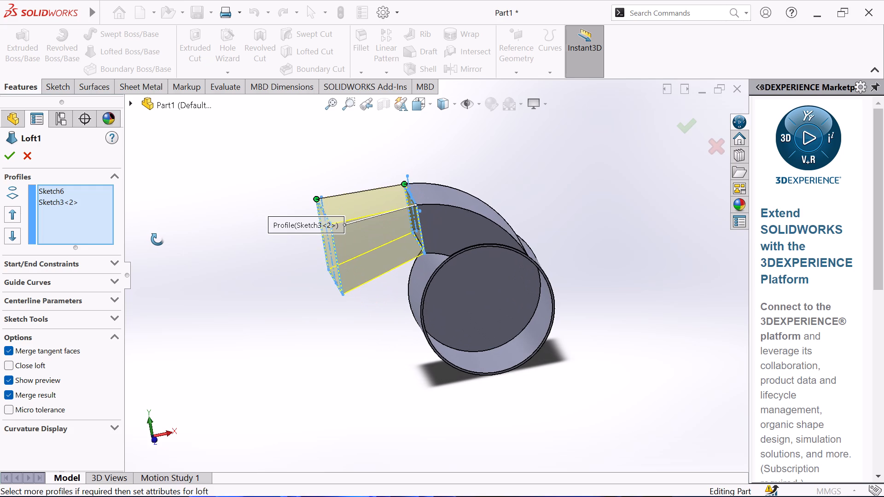
pyautogui.moveTo(157, 239); pyautogui.dragTo(149, 243, button='middle')
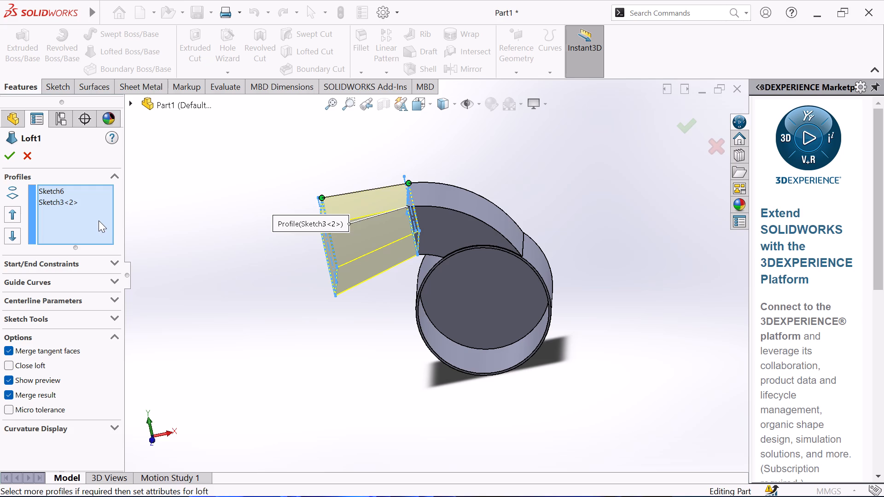
pyautogui.click(114, 173)
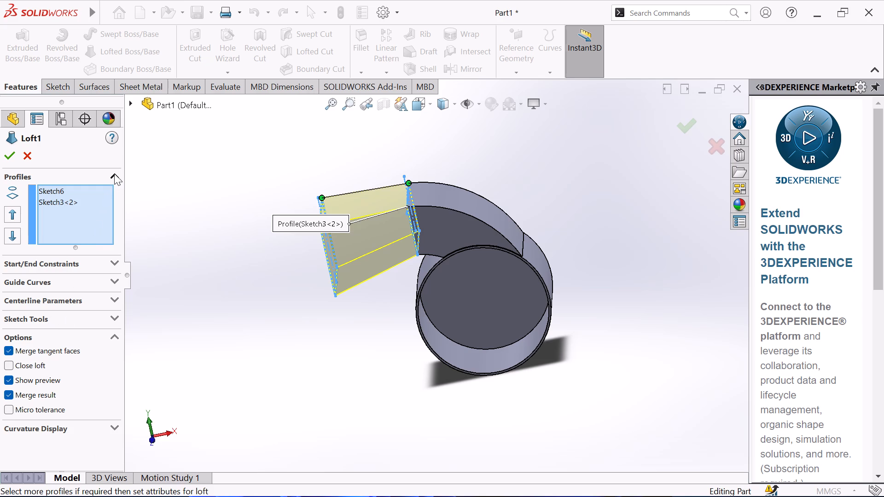
pyautogui.click(114, 173)
pyautogui.click(14, 220)
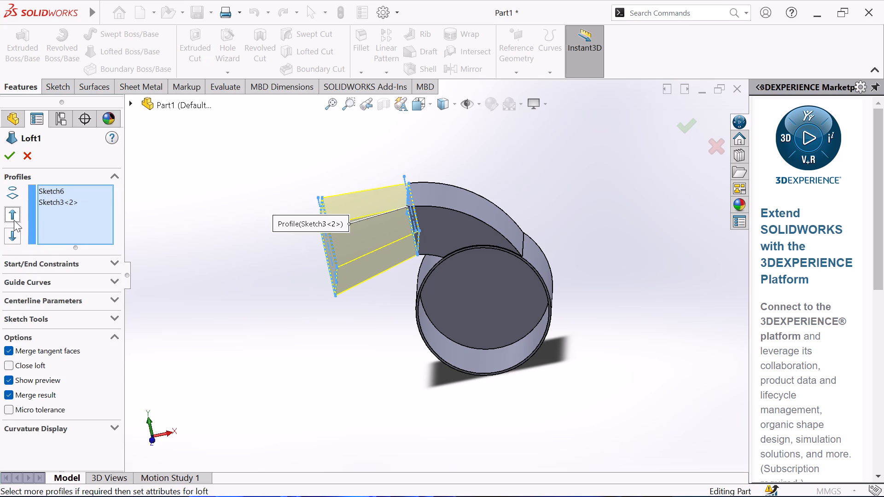
pyautogui.moveTo(243, 211); pyautogui.dragTo(271, 316, button='middle')
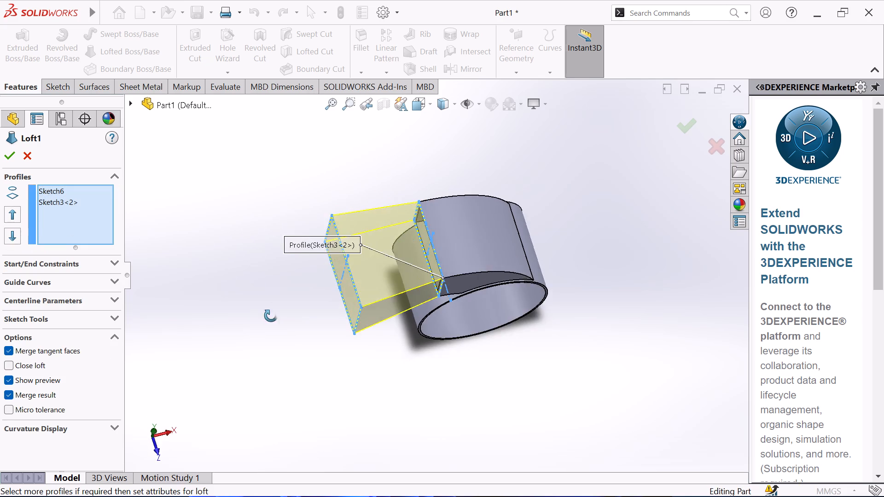
pyautogui.moveTo(271, 316); pyautogui.dragTo(293, 266, button='middle')
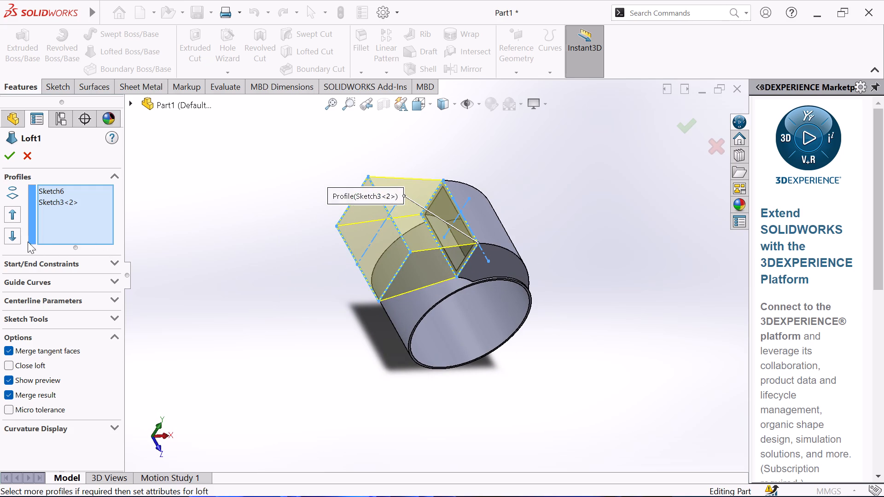
pyautogui.click(7, 239)
pyautogui.click(12, 215)
pyautogui.click(17, 214)
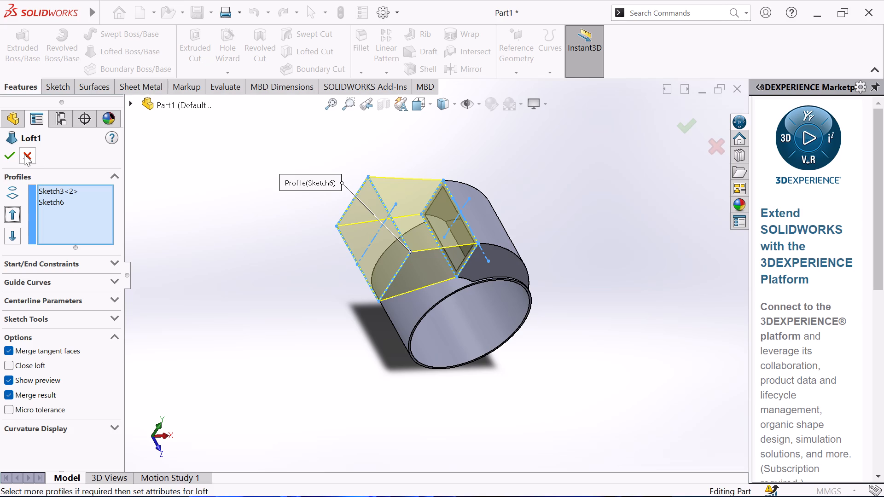
pyautogui.click(12, 156)
pyautogui.click(136, 216)
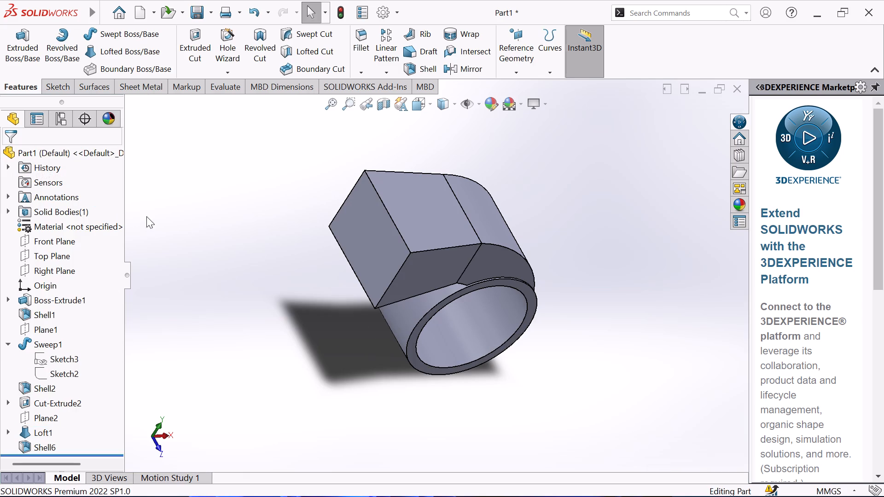
# Examine the reversed loft, its inner face seen through the cylinder bore, and the junction with the swept duct from several angles.
pyautogui.moveTo(219, 212); pyautogui.dragTo(258, 83, button='middle')
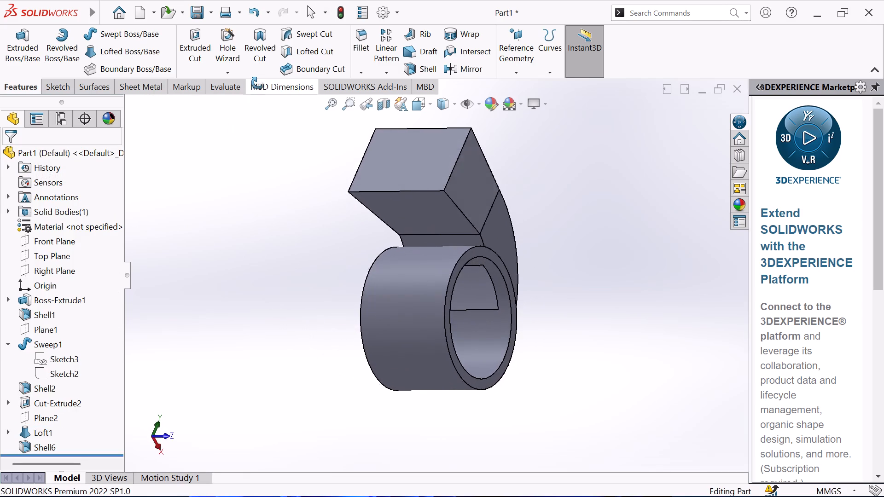
pyautogui.moveTo(258, 83); pyautogui.dragTo(200, 1, button='middle')
pyautogui.moveTo(415, 247); pyautogui.dragTo(429, 213, button='middle')
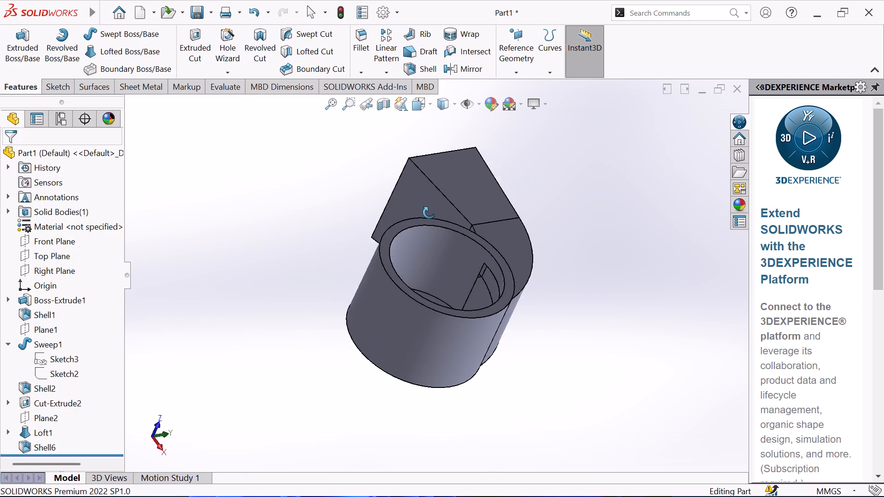
pyautogui.moveTo(429, 213); pyautogui.dragTo(414, 199, button='middle')
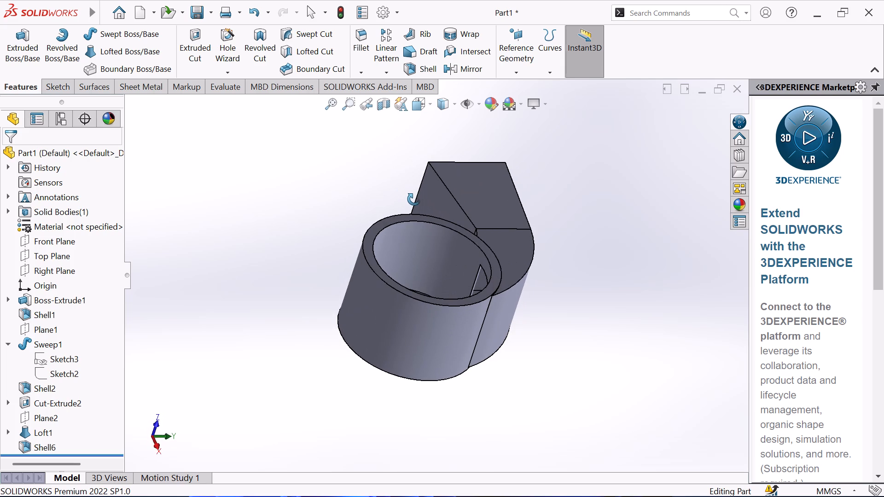
pyautogui.moveTo(414, 199); pyautogui.dragTo(414, 200, button='middle')
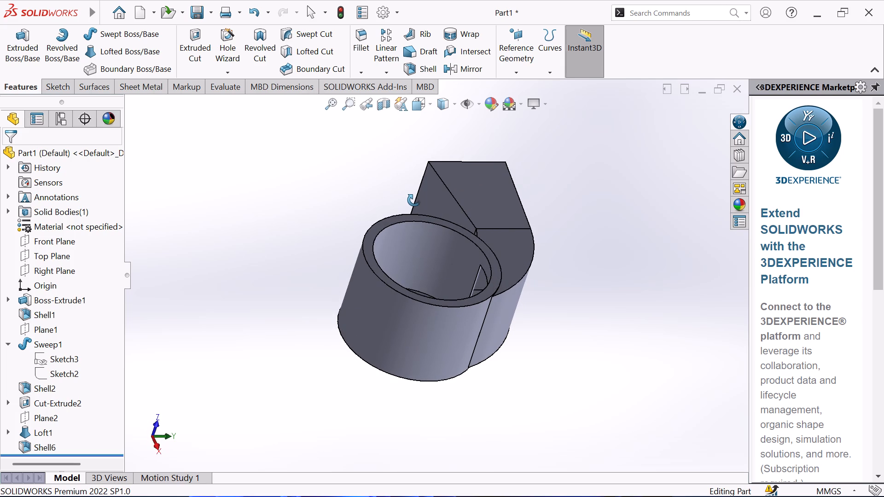
pyautogui.moveTo(414, 200); pyautogui.dragTo(414, 202, button='middle')
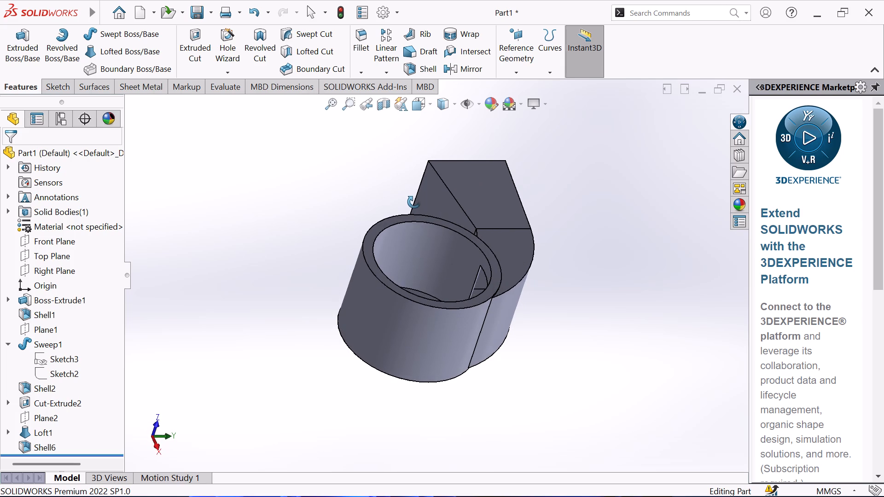
pyautogui.moveTo(414, 202); pyautogui.dragTo(417, 191, button='middle')
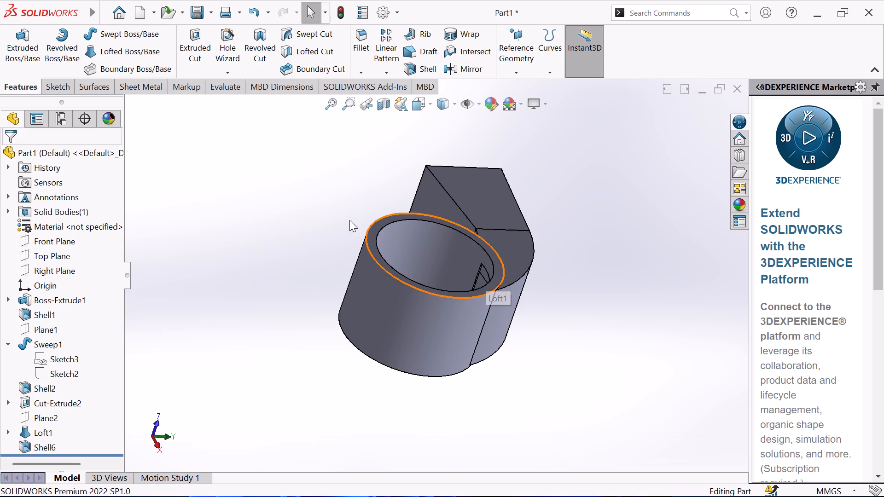
pyautogui.moveTo(227, 199); pyautogui.dragTo(267, 349, button='middle')
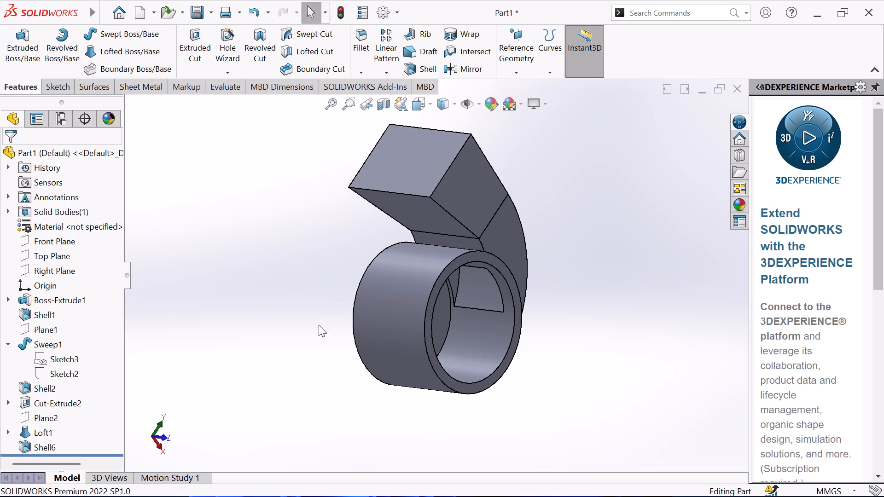
pyautogui.moveTo(532, 225); pyautogui.dragTo(530, 109, button='middle')
pyautogui.moveTo(552, 237); pyautogui.dragTo(531, 193, button='middle')
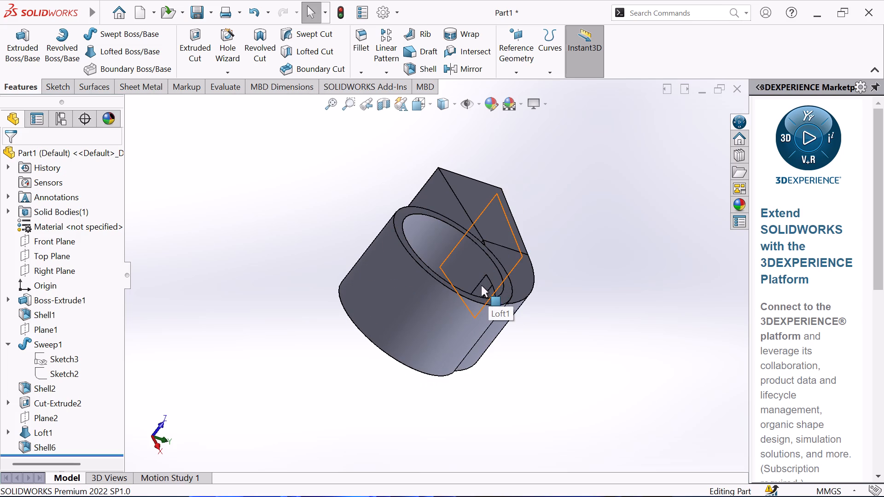
pyautogui.scroll(-2, 482, 287)
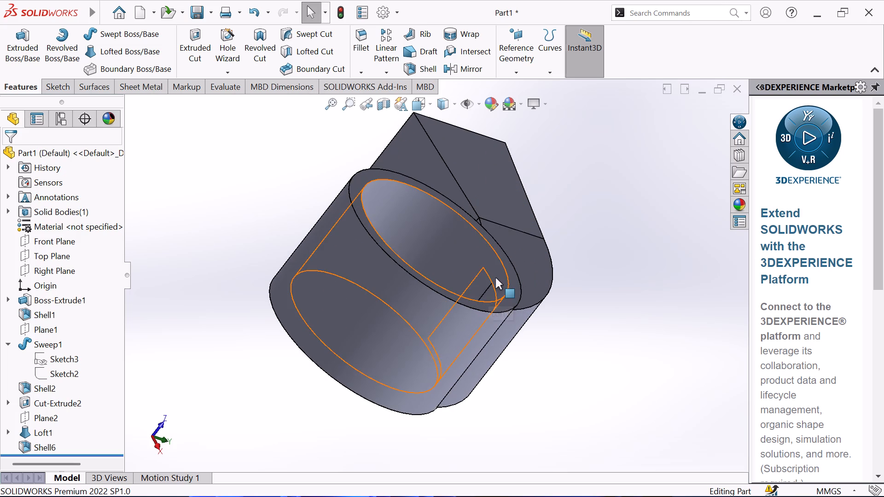
pyautogui.click(481, 284)
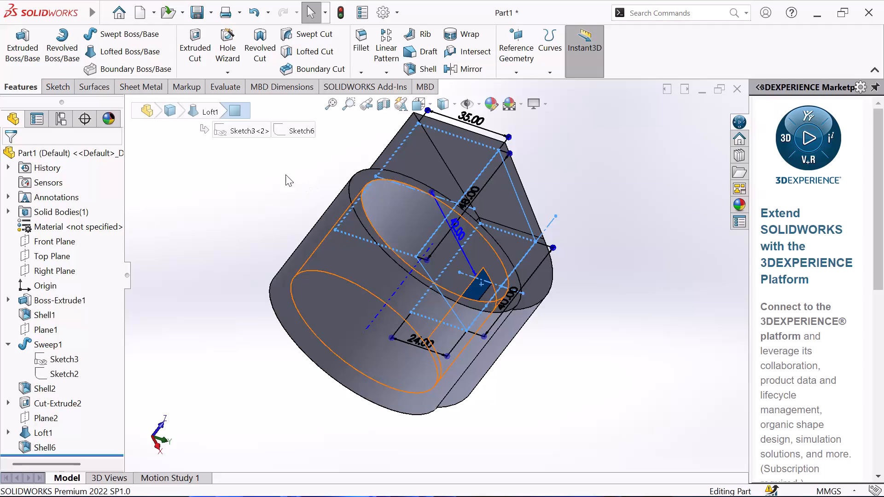
pyautogui.moveTo(284, 173); pyautogui.dragTo(244, 301, button='middle')
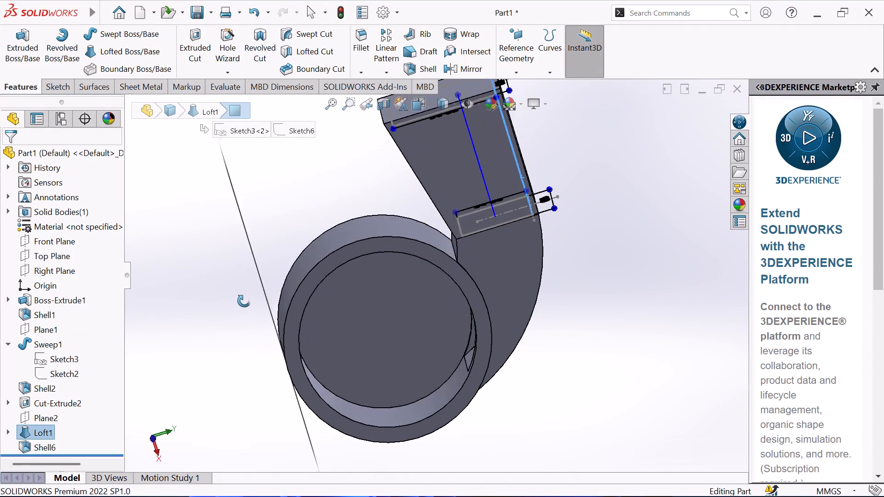
pyautogui.moveTo(244, 301); pyautogui.dragTo(233, 288, button='middle')
pyautogui.click(133, 226)
pyautogui.scroll(3, 261, 233)
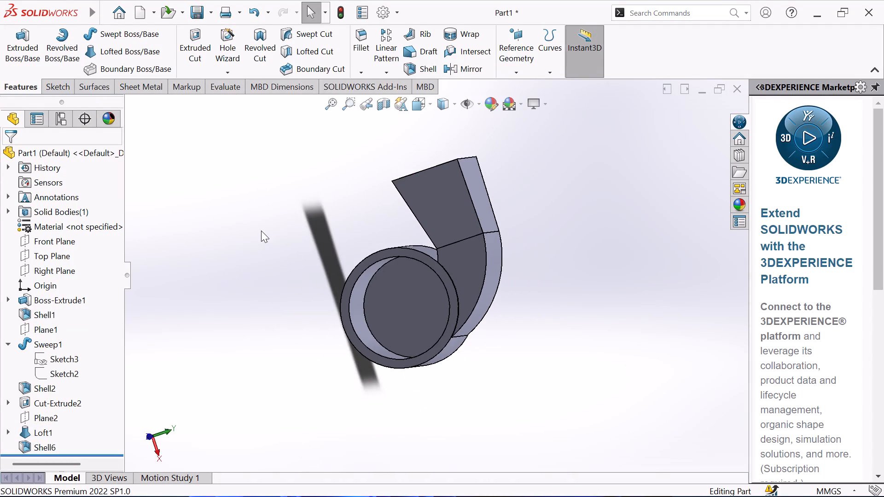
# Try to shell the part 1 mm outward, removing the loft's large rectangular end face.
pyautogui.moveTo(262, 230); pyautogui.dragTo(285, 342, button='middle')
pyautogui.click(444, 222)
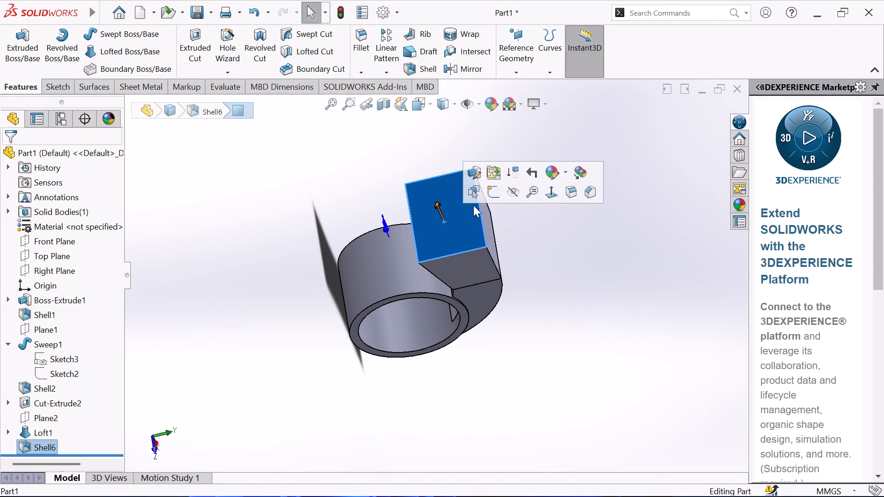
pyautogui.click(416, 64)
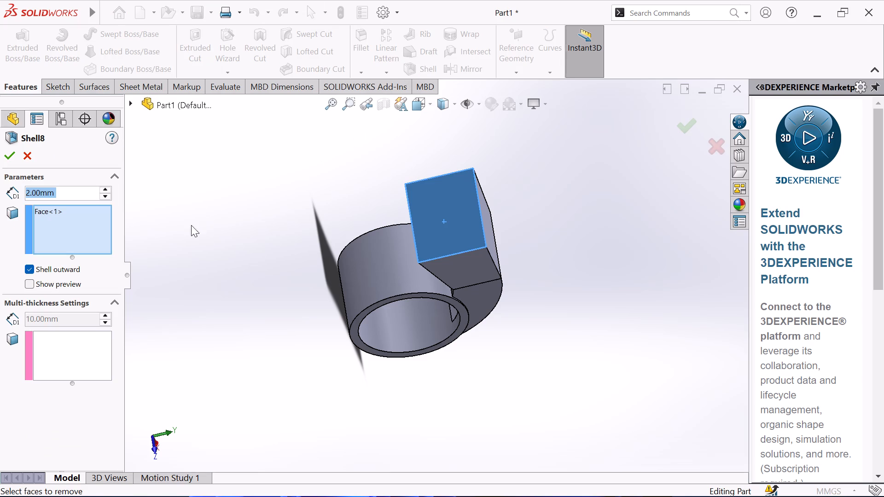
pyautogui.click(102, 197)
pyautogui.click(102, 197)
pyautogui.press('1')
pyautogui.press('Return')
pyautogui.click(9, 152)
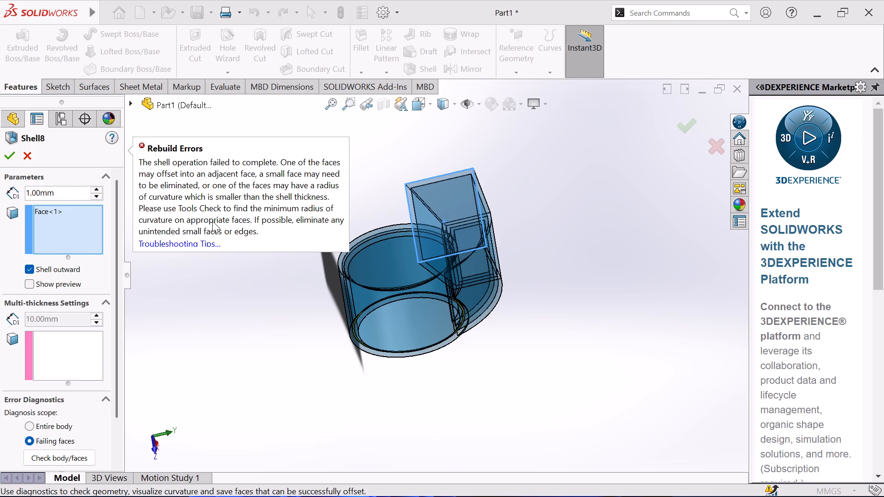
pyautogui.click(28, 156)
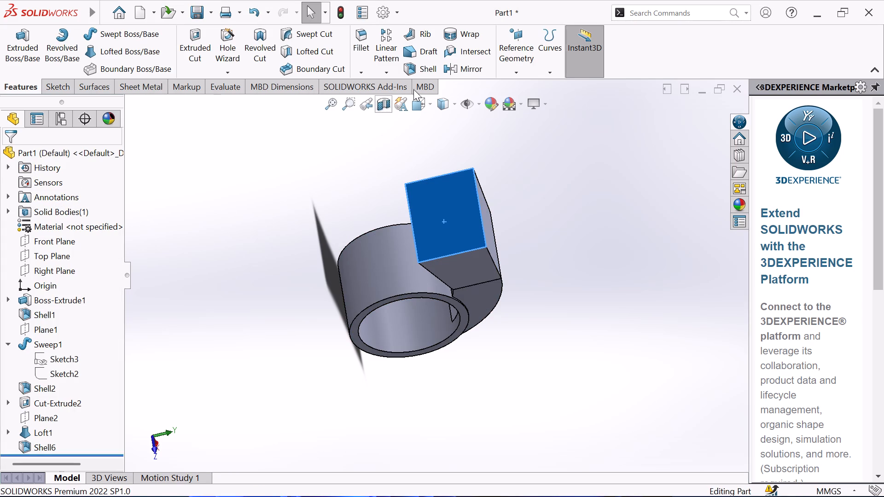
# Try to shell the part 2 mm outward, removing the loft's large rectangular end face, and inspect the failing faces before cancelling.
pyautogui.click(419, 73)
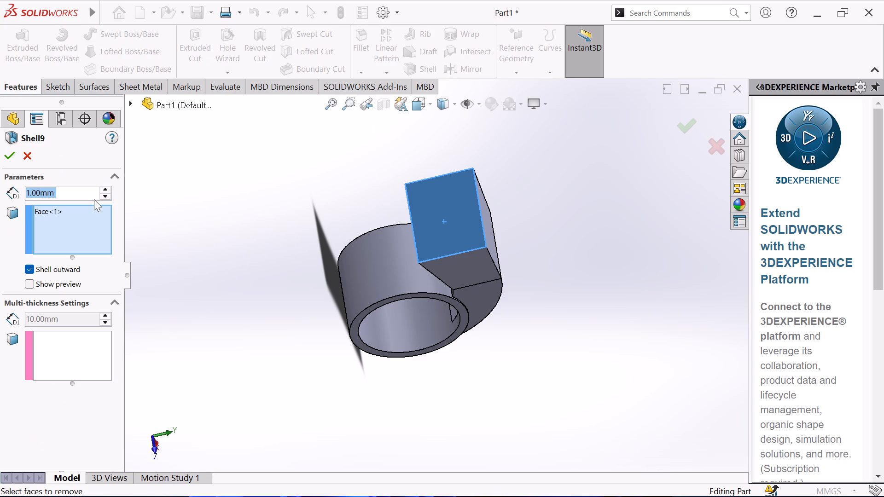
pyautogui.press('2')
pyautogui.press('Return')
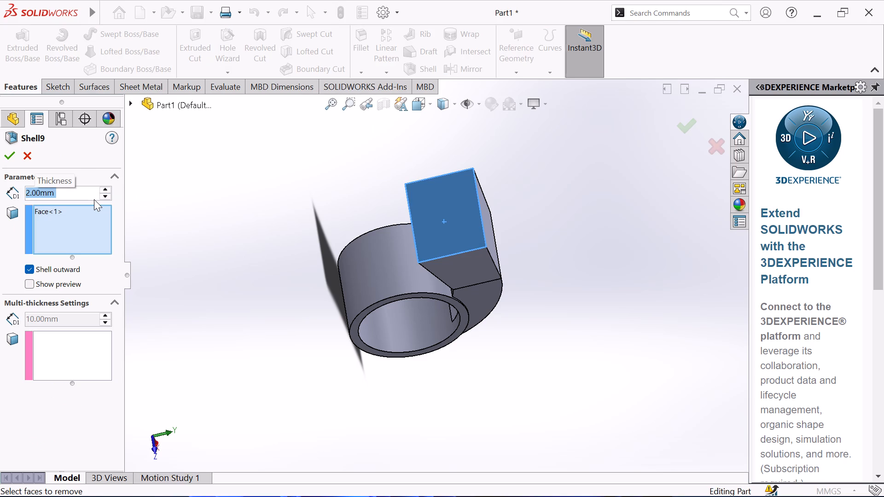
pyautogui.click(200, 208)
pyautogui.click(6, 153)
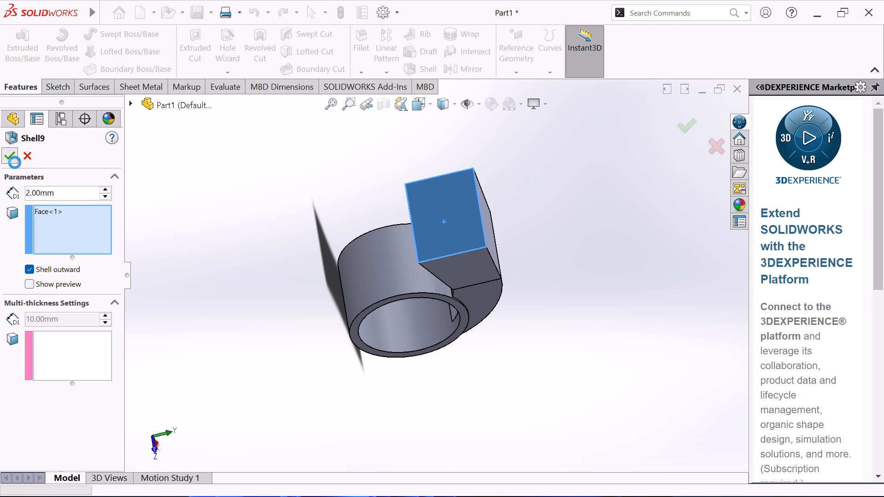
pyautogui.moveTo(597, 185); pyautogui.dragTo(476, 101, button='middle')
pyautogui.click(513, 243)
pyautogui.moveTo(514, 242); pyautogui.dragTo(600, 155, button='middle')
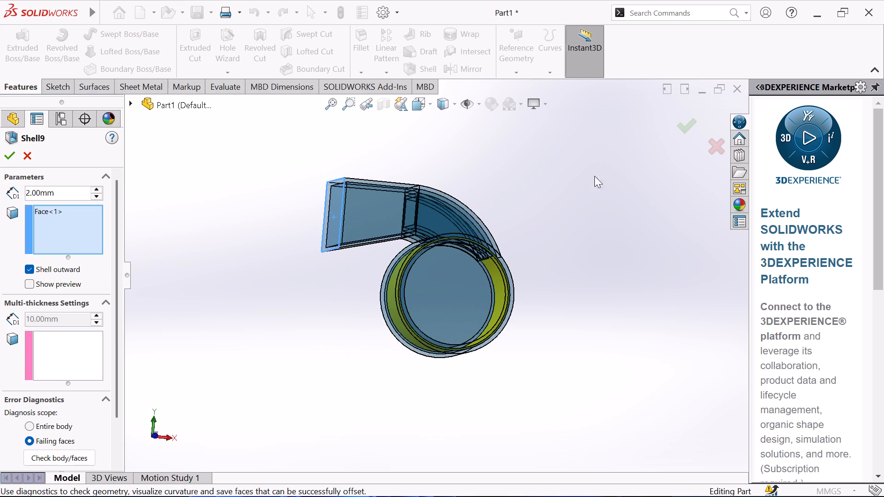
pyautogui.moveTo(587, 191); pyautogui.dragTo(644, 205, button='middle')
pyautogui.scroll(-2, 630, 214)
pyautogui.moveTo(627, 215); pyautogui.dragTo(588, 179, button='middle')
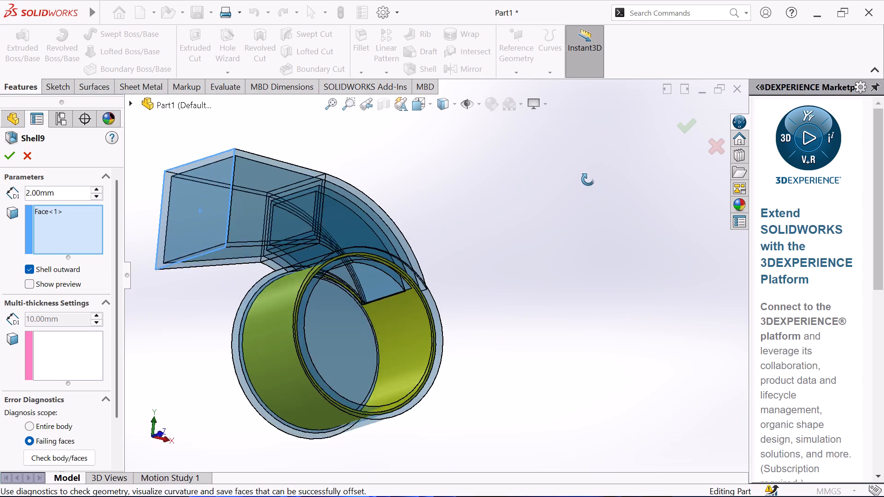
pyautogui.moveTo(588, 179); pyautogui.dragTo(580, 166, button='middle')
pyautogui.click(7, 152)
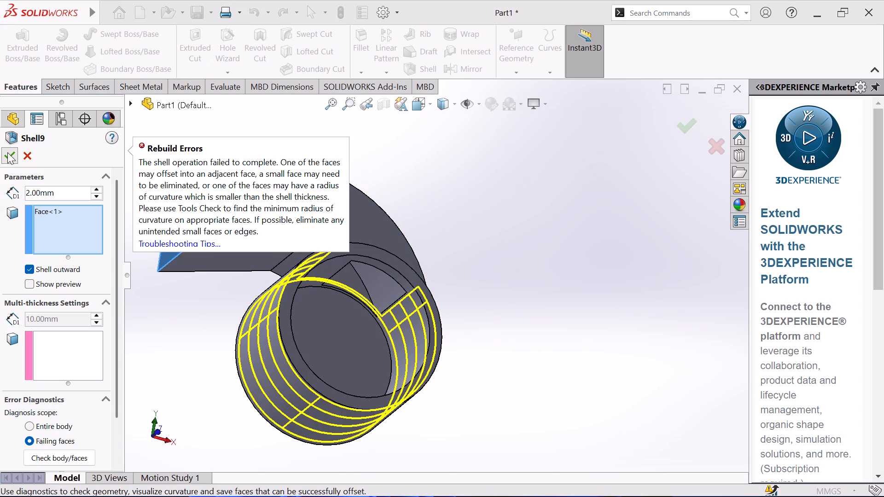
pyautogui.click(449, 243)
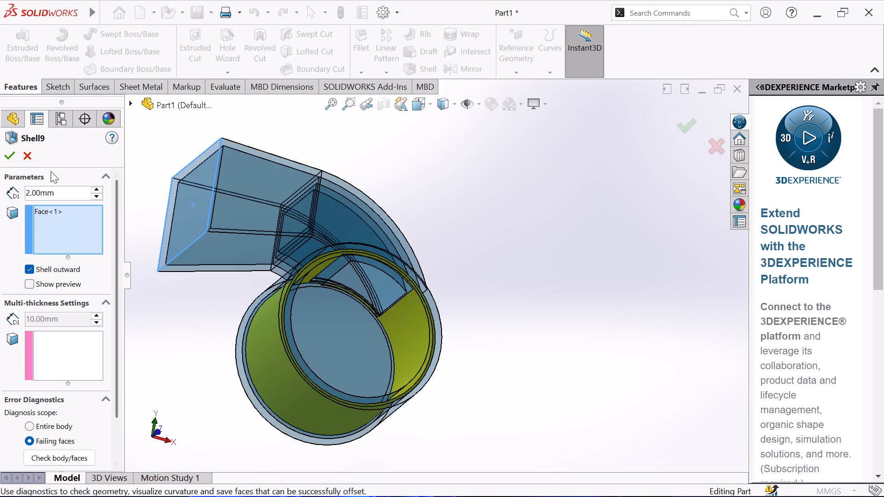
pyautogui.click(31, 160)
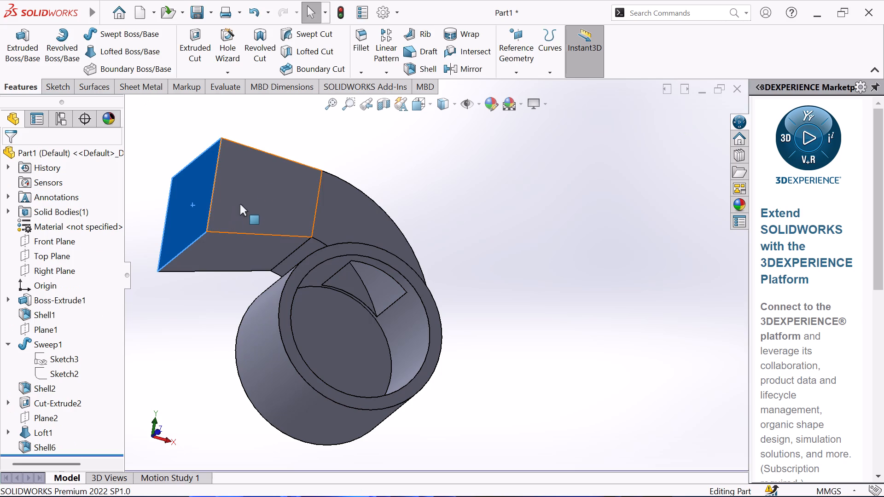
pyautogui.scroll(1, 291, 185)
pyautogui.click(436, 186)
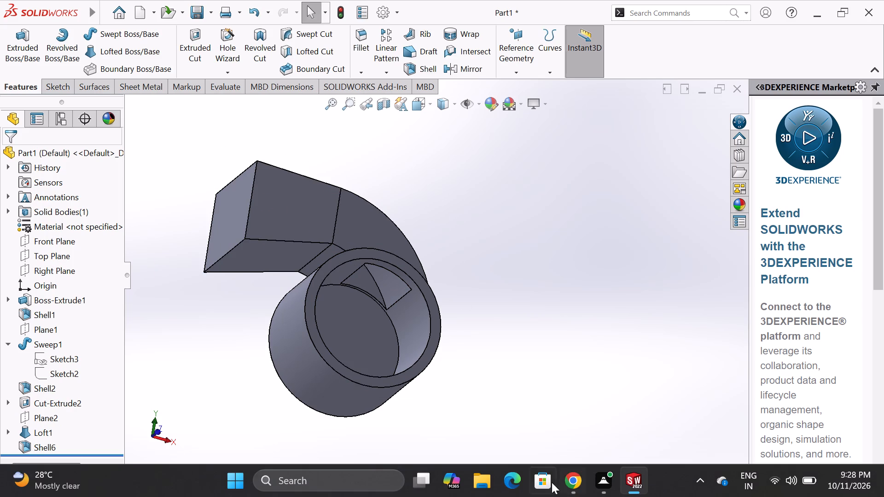
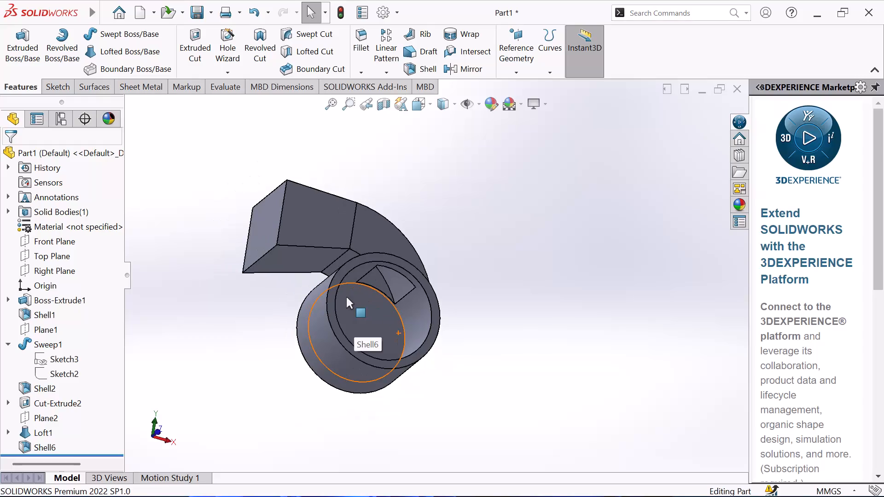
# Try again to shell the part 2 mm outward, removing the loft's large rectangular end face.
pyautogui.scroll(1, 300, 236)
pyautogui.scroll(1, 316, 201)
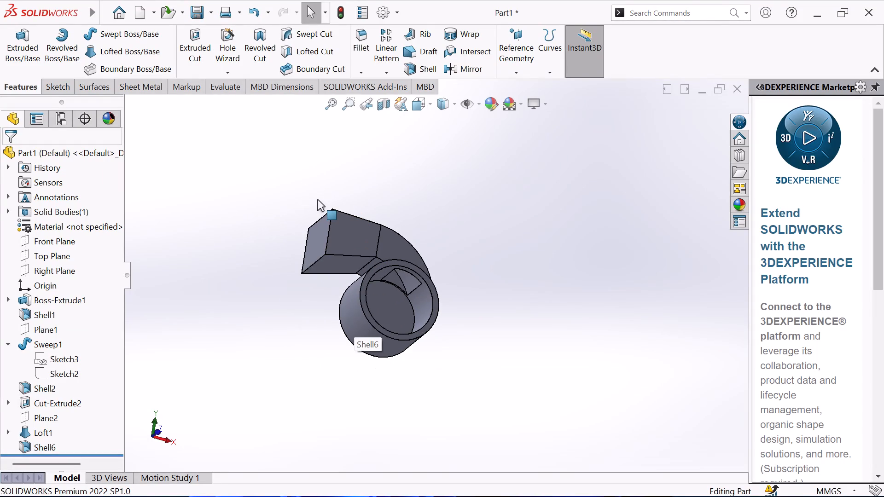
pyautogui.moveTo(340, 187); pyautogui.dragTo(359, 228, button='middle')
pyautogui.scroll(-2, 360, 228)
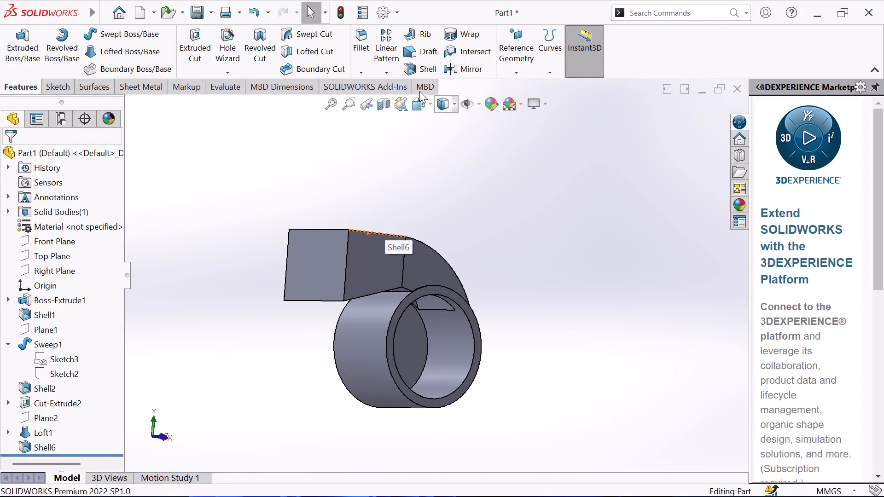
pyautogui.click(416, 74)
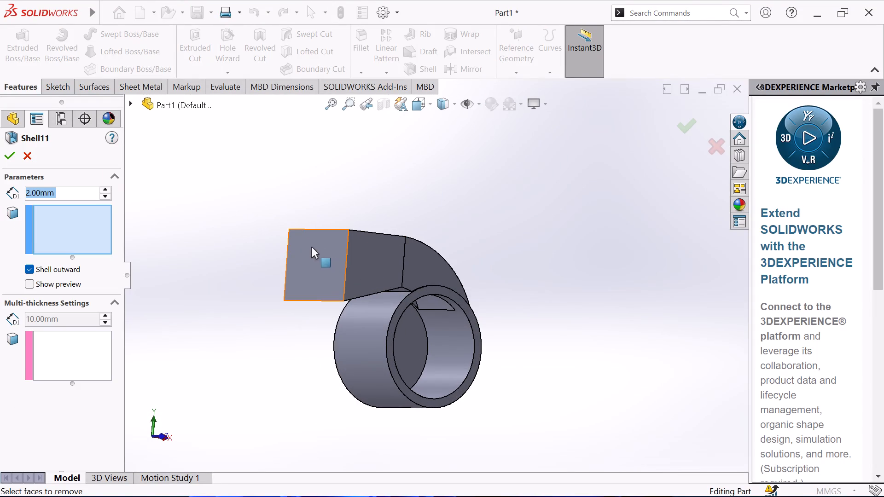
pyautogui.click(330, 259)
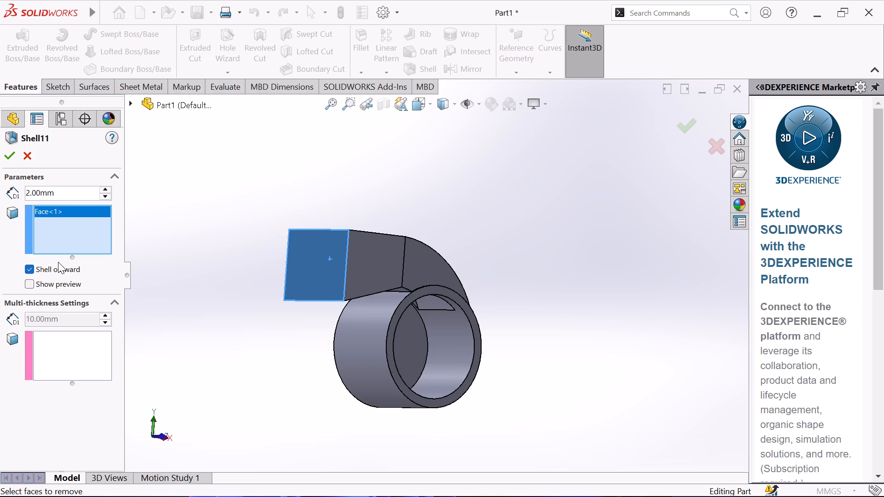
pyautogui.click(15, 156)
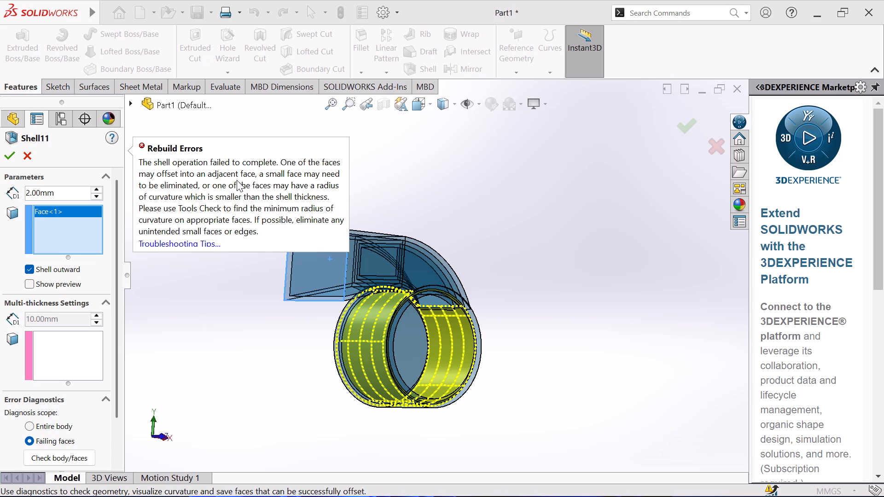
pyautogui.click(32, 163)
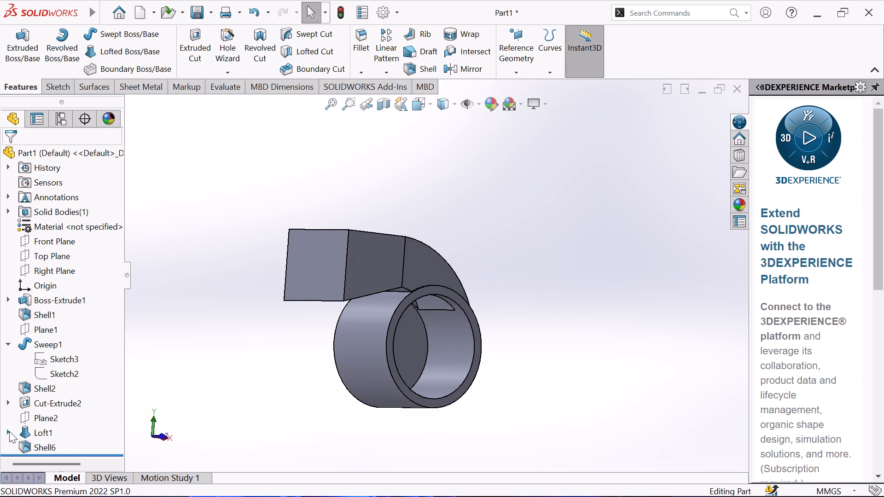
# Delete Loft1 together with its dependent Shell6, keeping the rectangle in Sketch6.
pyautogui.rightClick(29, 433)
pyautogui.click(72, 266)
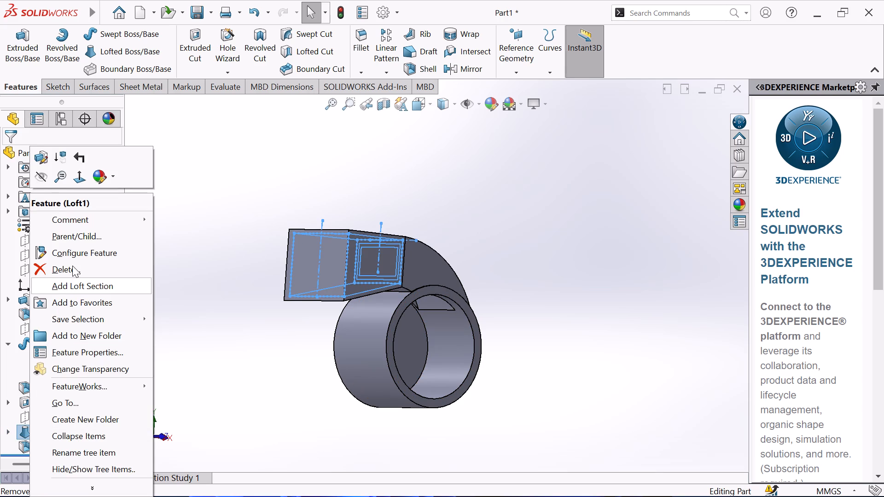
pyautogui.click(517, 92)
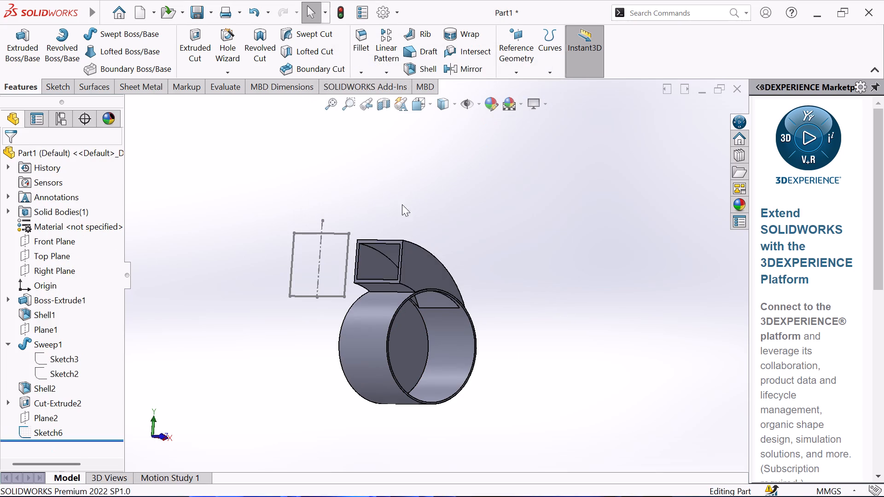
# Delete Shell2, the feature that hollows the swept duct.
pyautogui.scroll(2, 383, 209)
pyautogui.moveTo(382, 209); pyautogui.dragTo(363, 244, button='middle')
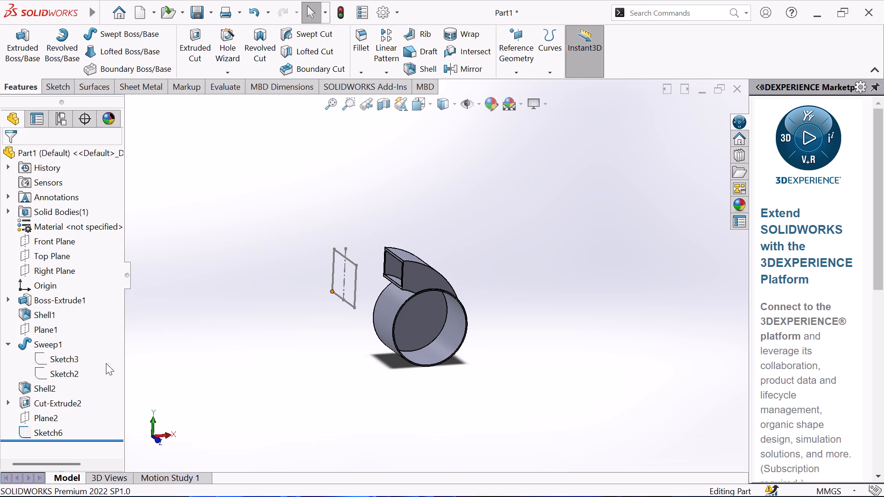
pyautogui.rightClick(41, 315)
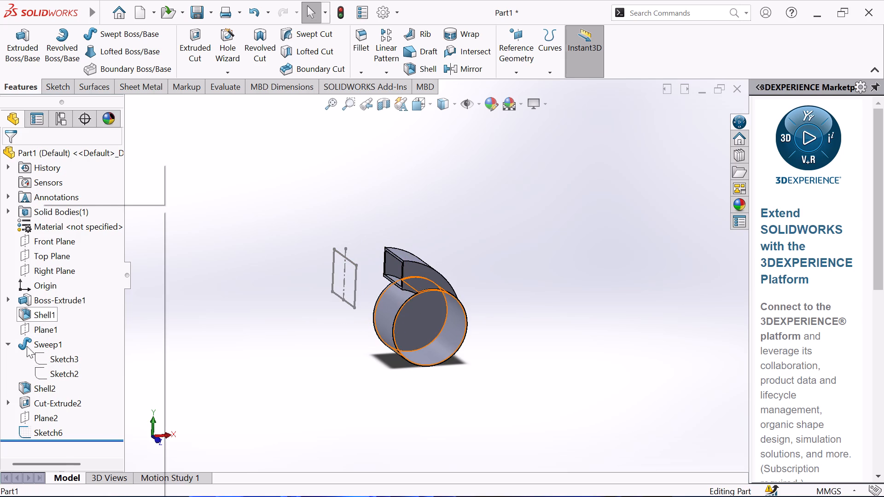
pyautogui.click(293, 363)
pyautogui.rightClick(42, 383)
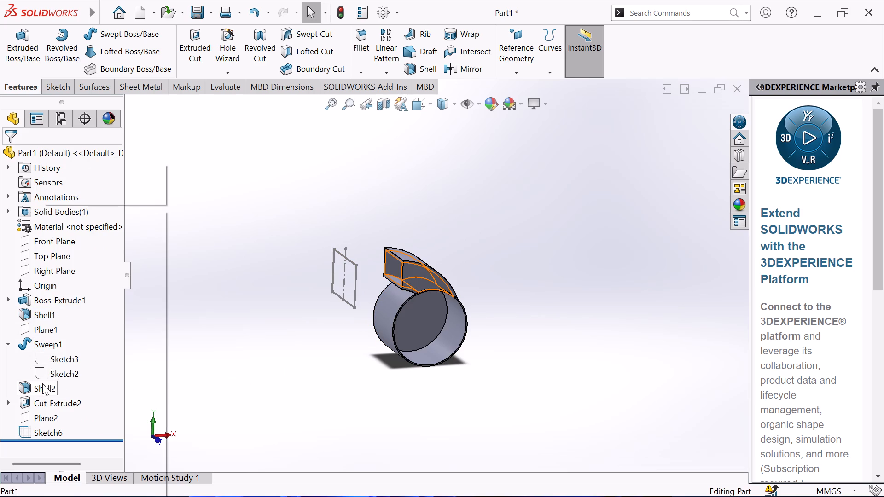
pyautogui.click(88, 287)
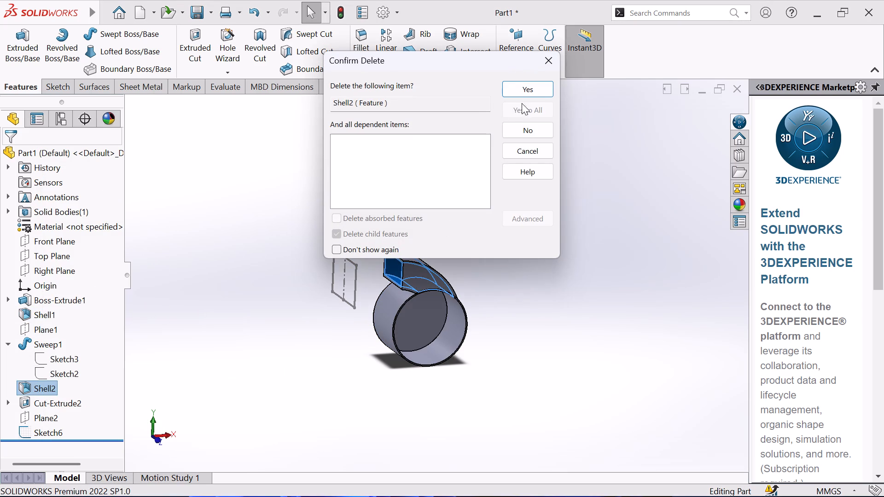
pyautogui.click(526, 95)
# Show Sketch3 and loft a merged solid from the Sketch6 rectangle to the Sketch3 profile at the swept duct's end.
pyautogui.scroll(-3, 435, 253)
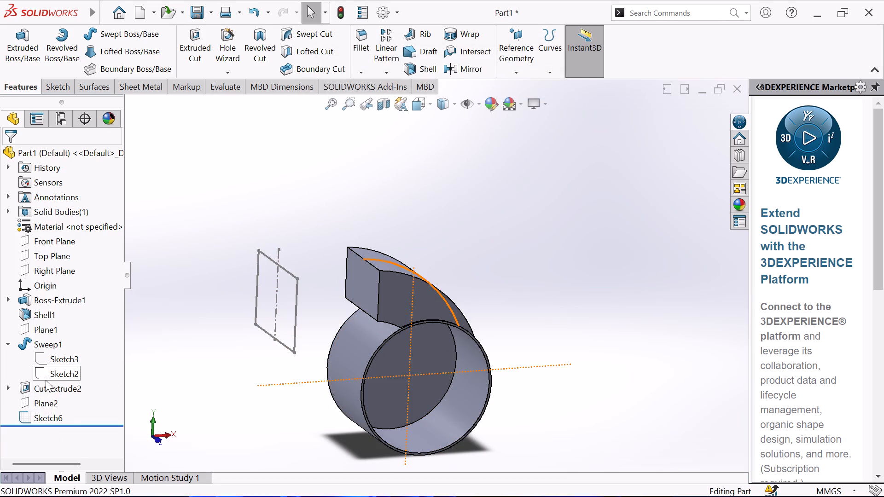
pyautogui.click(56, 357)
pyautogui.click(65, 344)
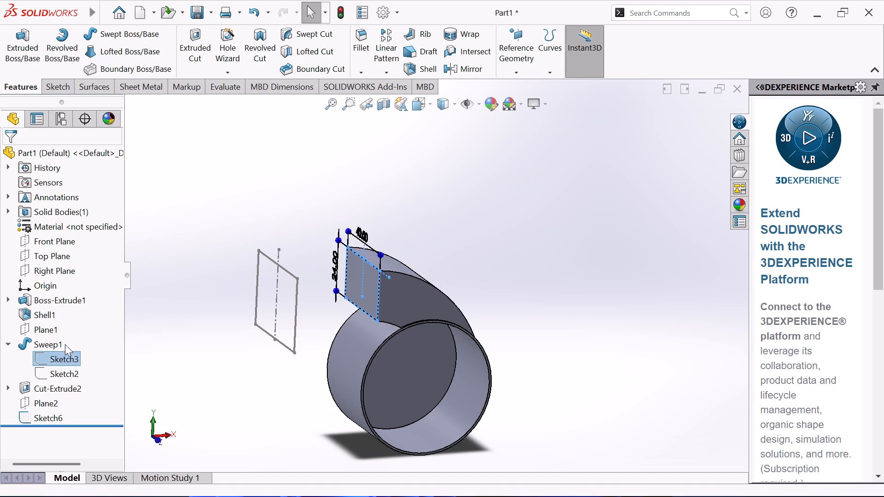
pyautogui.click(106, 48)
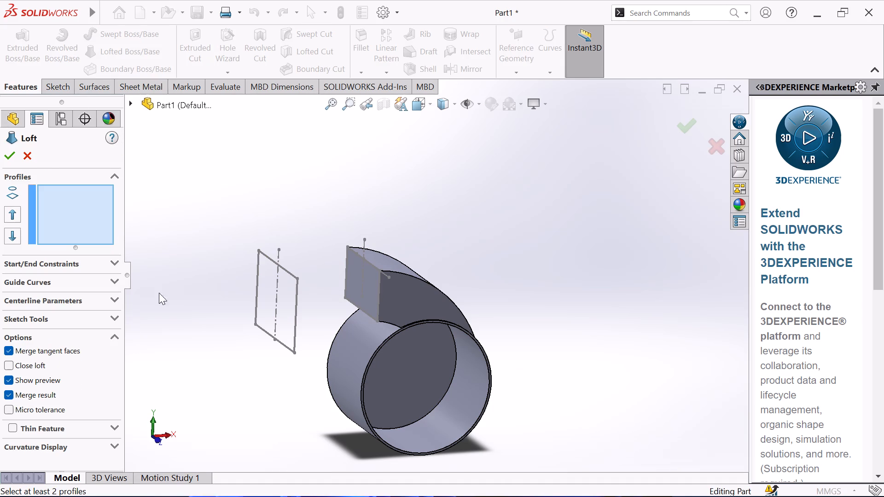
pyautogui.click(283, 268)
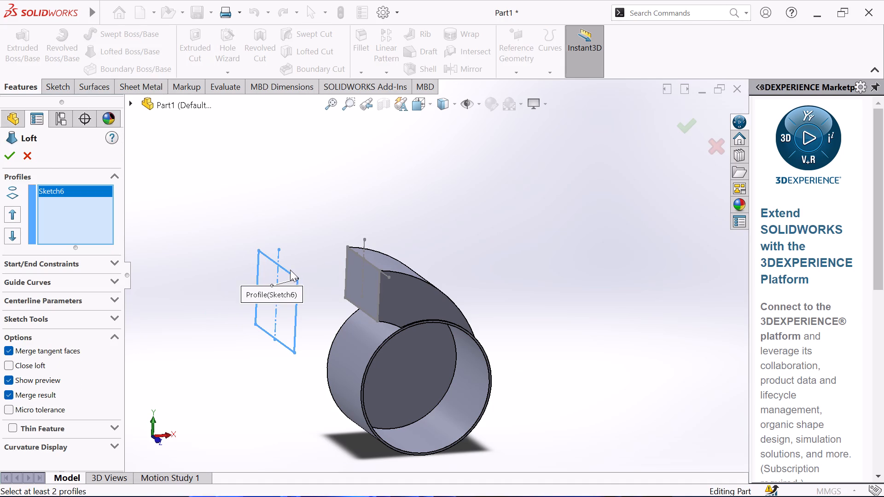
pyautogui.click(369, 265)
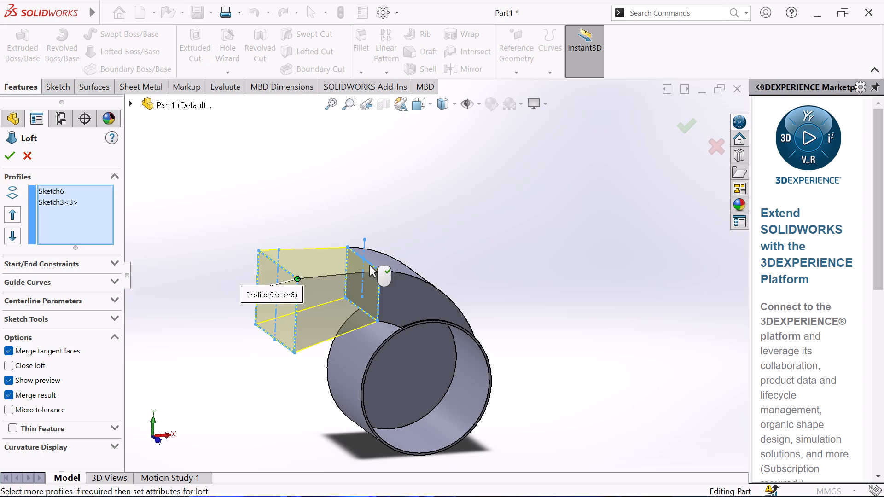
pyautogui.click(12, 157)
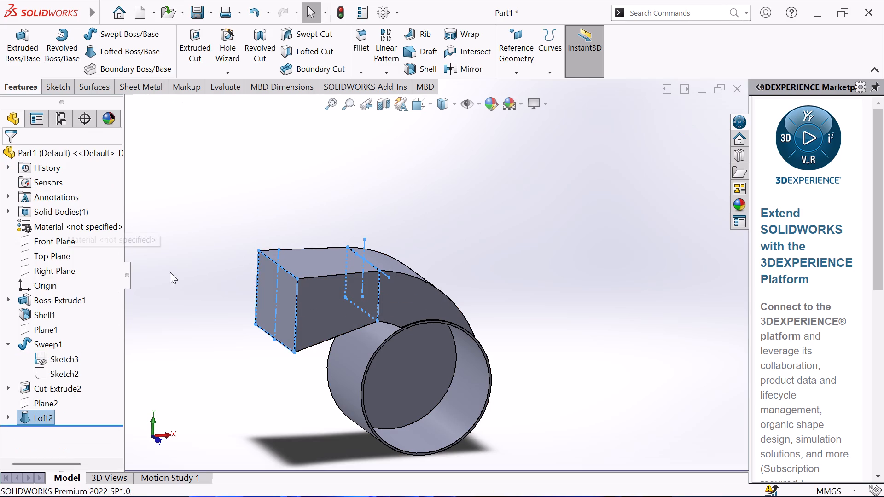
pyautogui.click(178, 266)
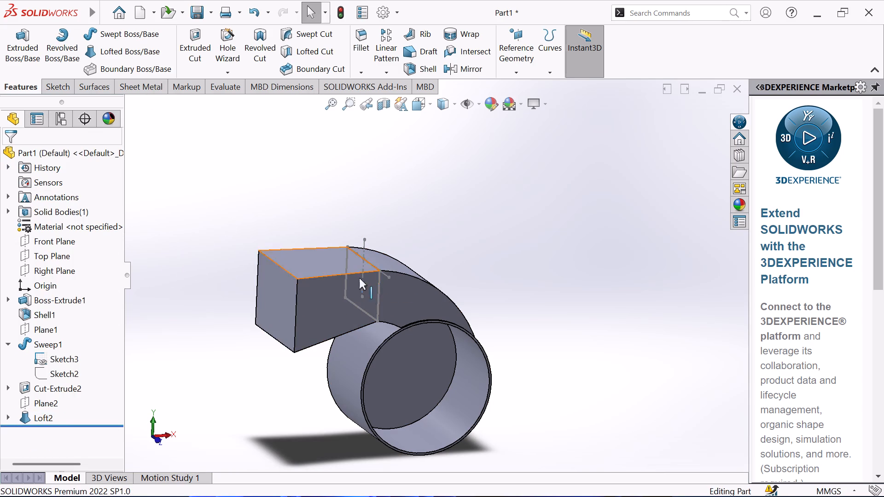
# Hide Sketch3 at the junction between the loft and the swept duct.
pyautogui.click(379, 301)
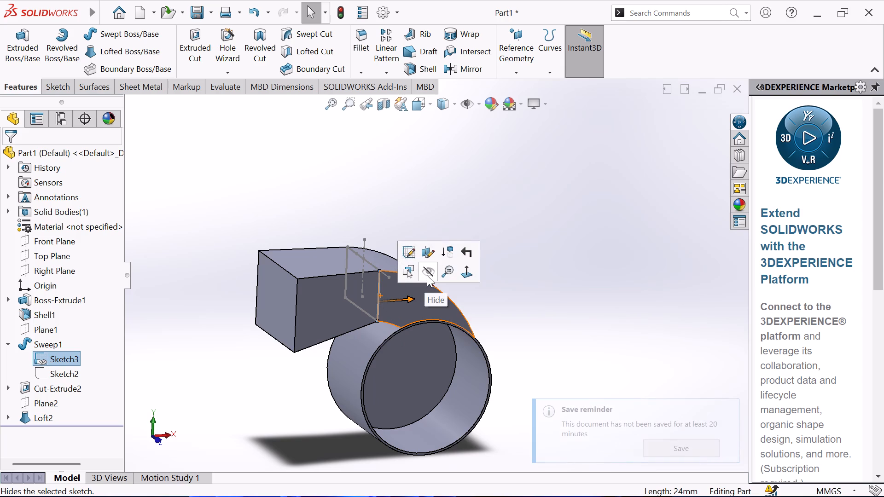
pyautogui.click(427, 275)
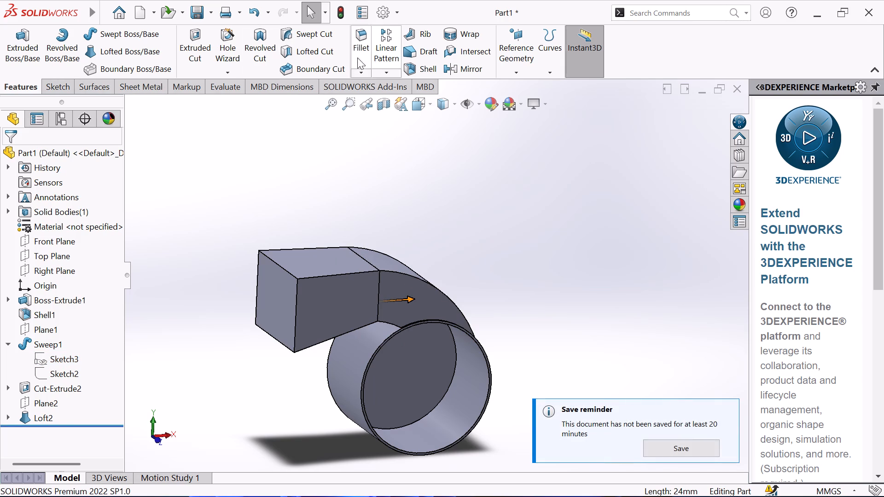
# Shell the part 2 mm outward, removing the loft's large rectangular end face.
pyautogui.click(421, 70)
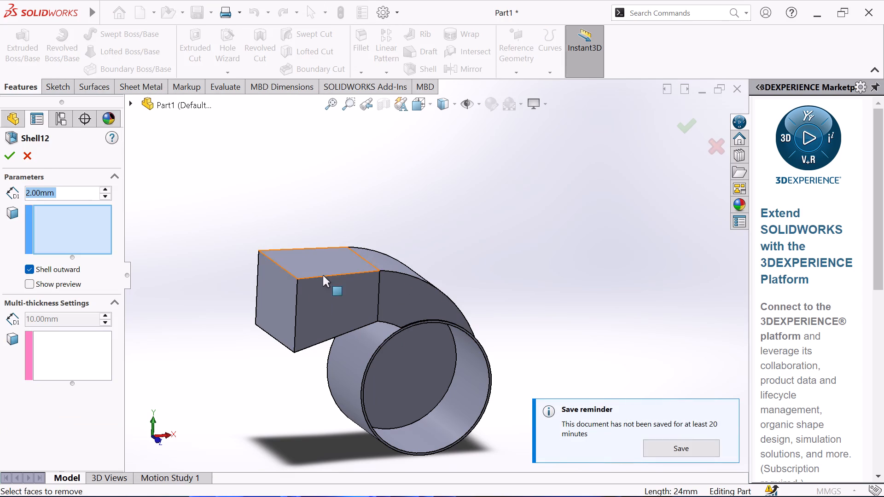
pyautogui.click(283, 307)
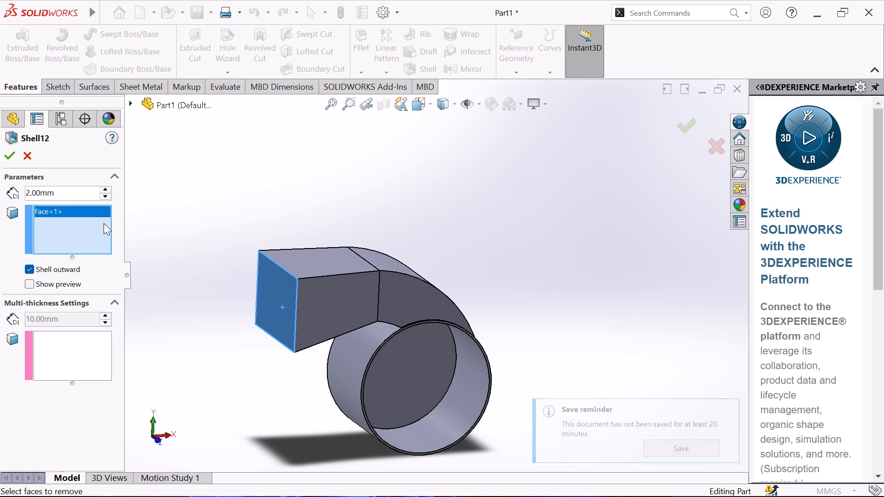
pyautogui.click(6, 155)
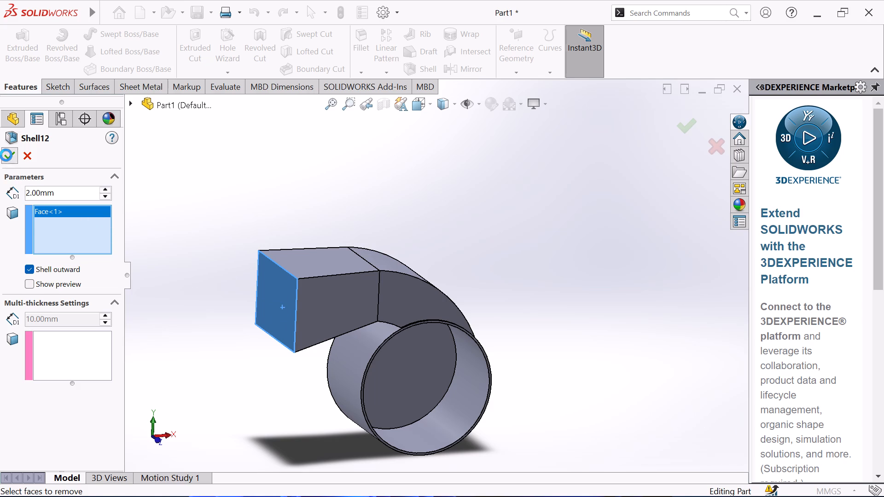
# Examine the shelled part from several angles, checking the duct interior through the rectangular opening and the cylinder bore.
pyautogui.moveTo(211, 185); pyautogui.dragTo(250, 182, button='middle')
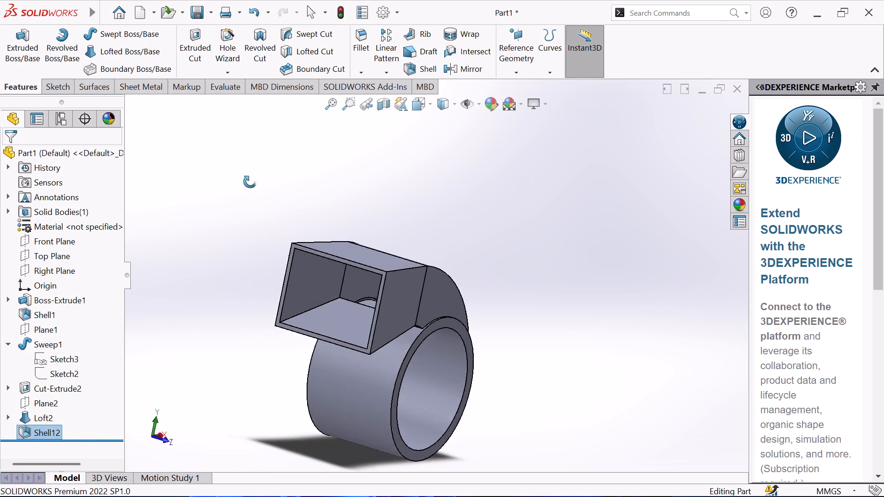
pyautogui.moveTo(250, 182); pyautogui.dragTo(261, 193, button='middle')
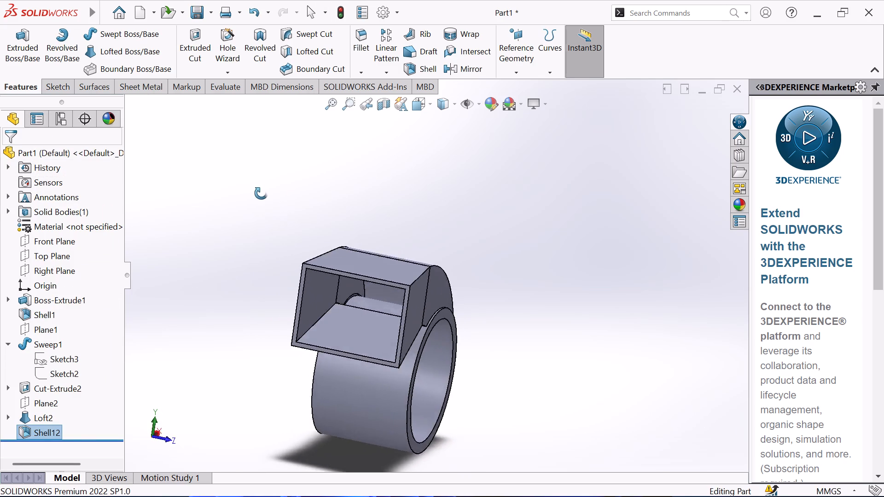
pyautogui.moveTo(261, 193); pyautogui.dragTo(224, 157, button='middle')
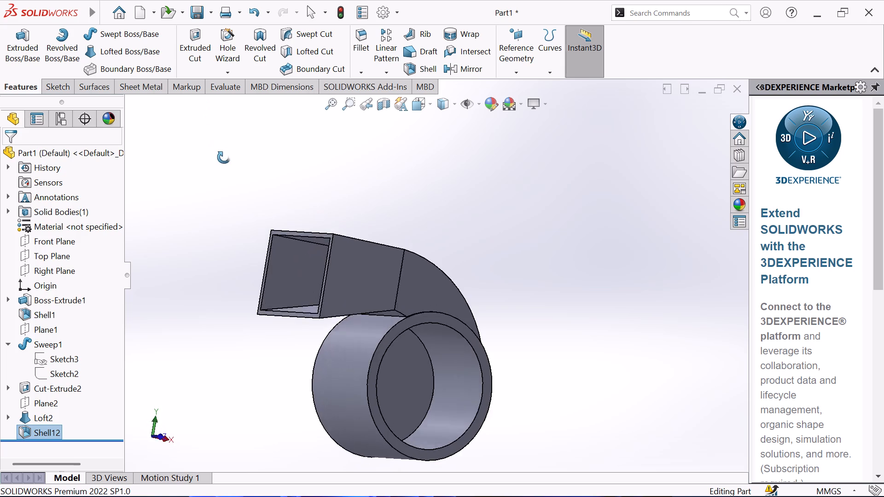
pyautogui.moveTo(224, 157); pyautogui.dragTo(261, 207, button='middle')
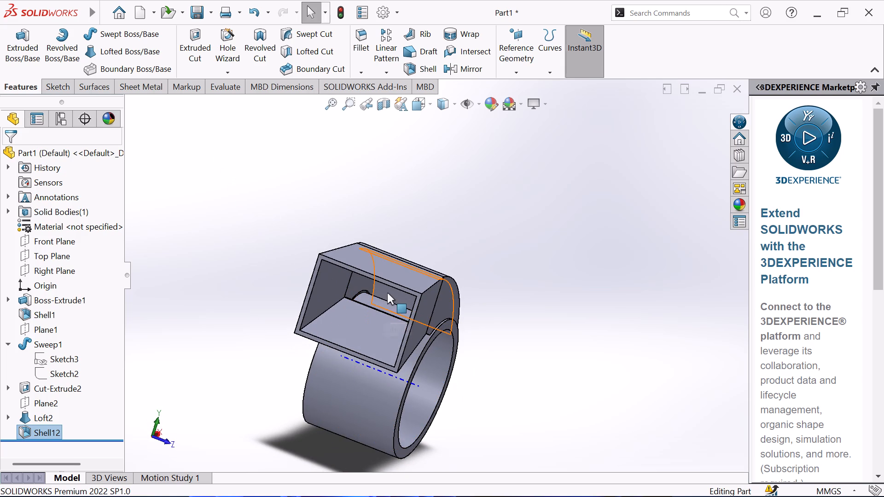
pyautogui.moveTo(276, 267); pyautogui.dragTo(220, 145, button='middle')
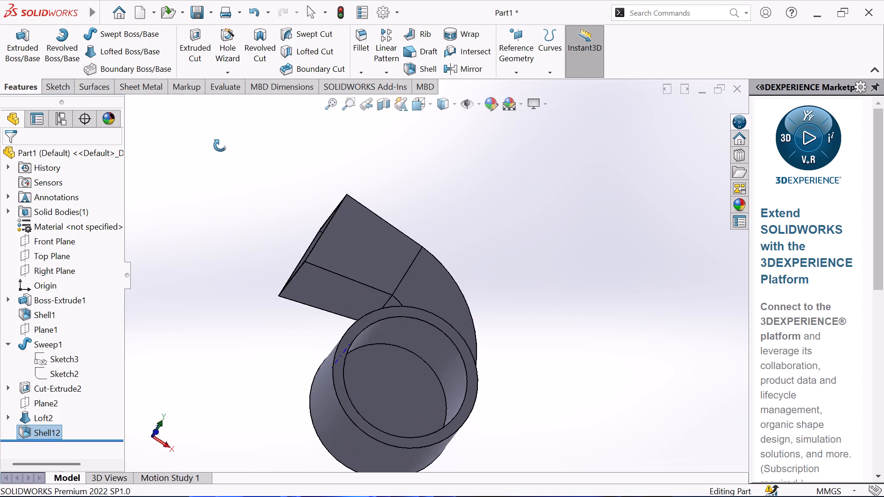
pyautogui.moveTo(220, 145); pyautogui.dragTo(219, 139, button='middle')
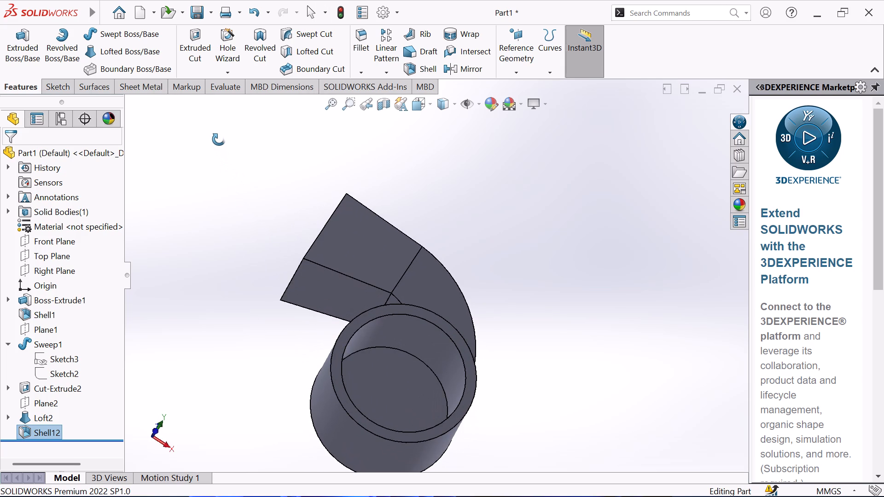
pyautogui.moveTo(219, 139); pyautogui.dragTo(219, 154, button='middle')
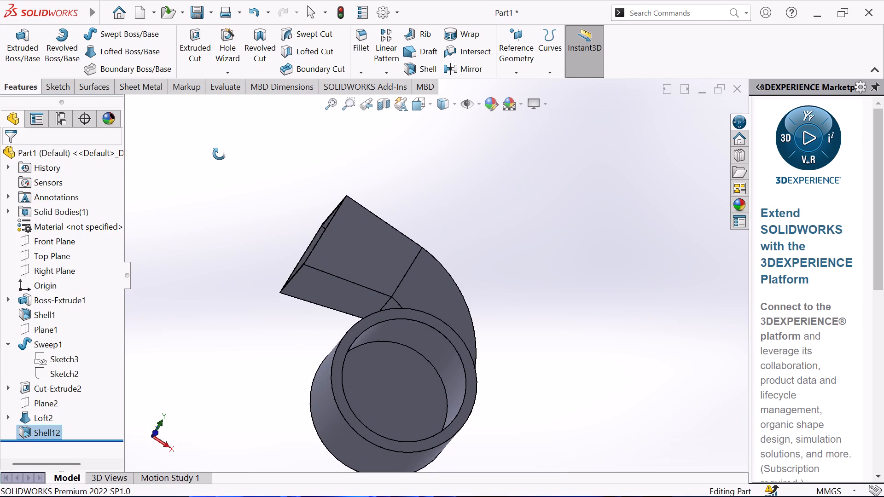
pyautogui.moveTo(219, 154); pyautogui.dragTo(229, 217, button='middle')
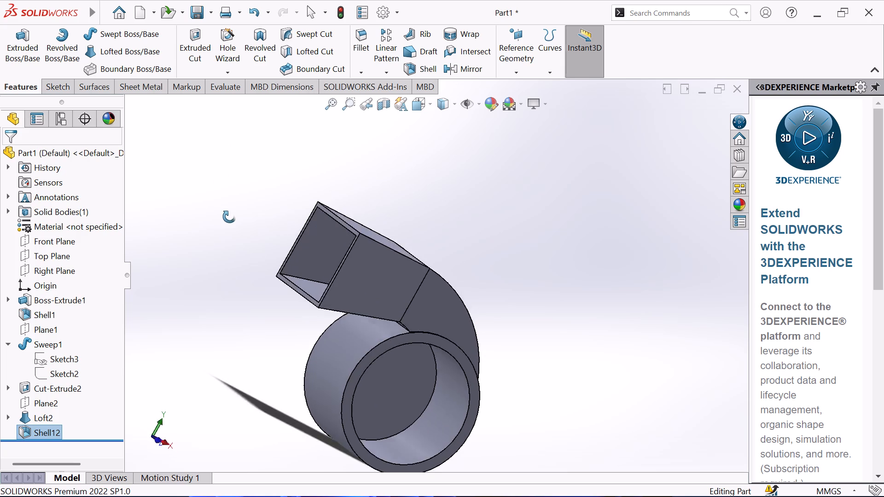
pyautogui.moveTo(229, 217); pyautogui.dragTo(265, 289, button='middle')
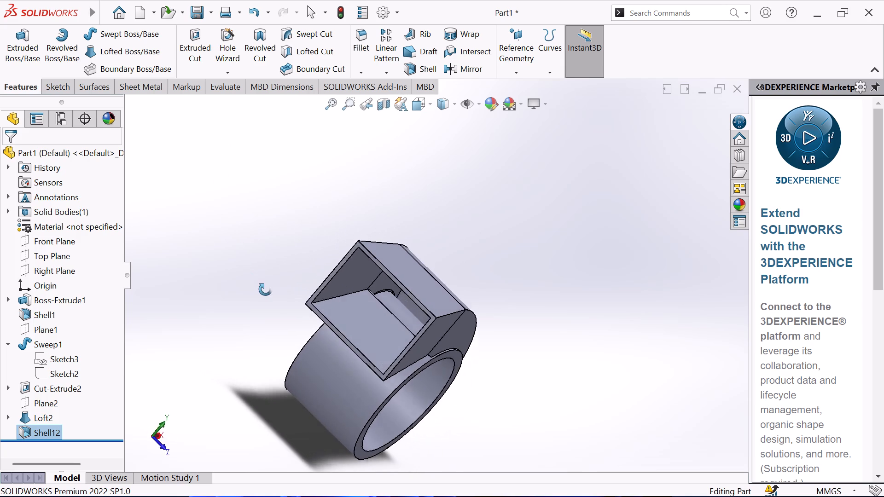
pyautogui.moveTo(265, 289); pyautogui.dragTo(276, 305, button='middle')
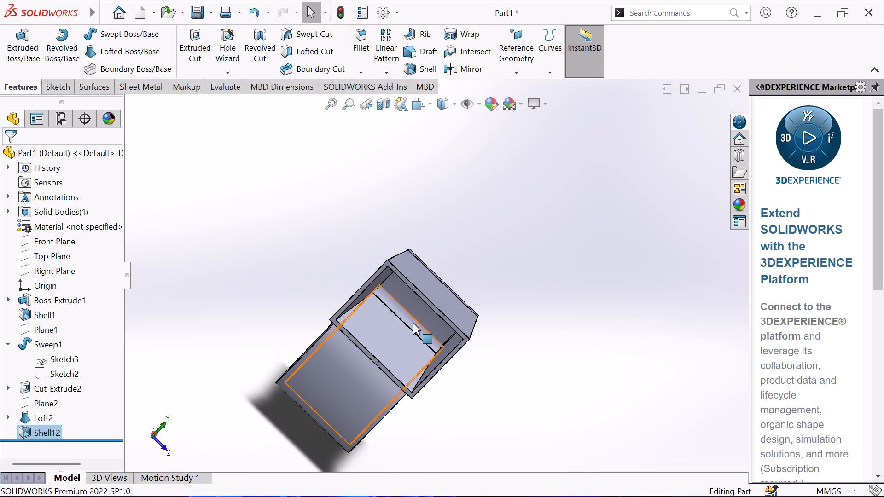
pyautogui.moveTo(398, 281); pyautogui.dragTo(384, 225, button='middle')
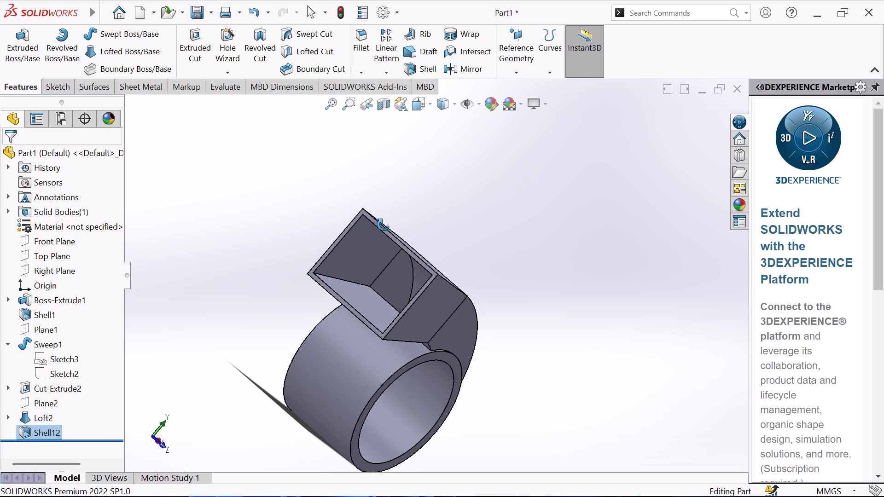
# Examine the shelled part around the rectangular opening, looking through the loft into the swept duct.
pyautogui.moveTo(384, 225); pyautogui.dragTo(350, 227, button='middle')
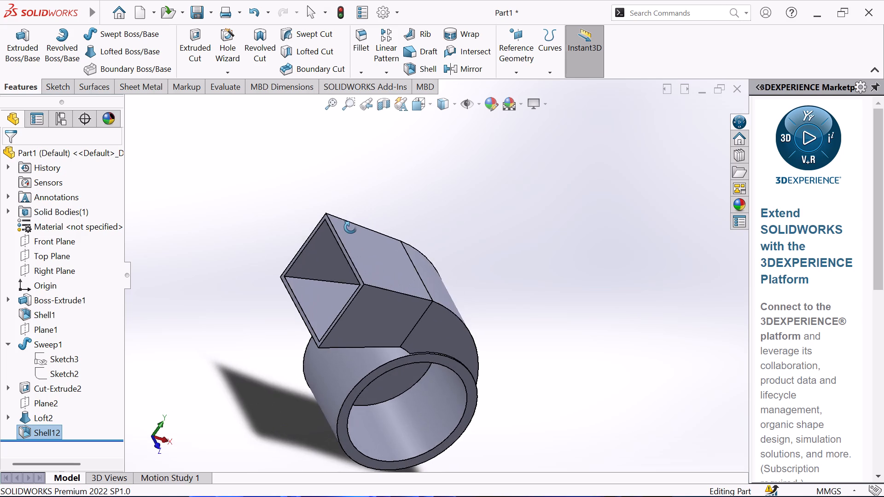
pyautogui.moveTo(350, 227); pyautogui.dragTo(365, 168, button='middle')
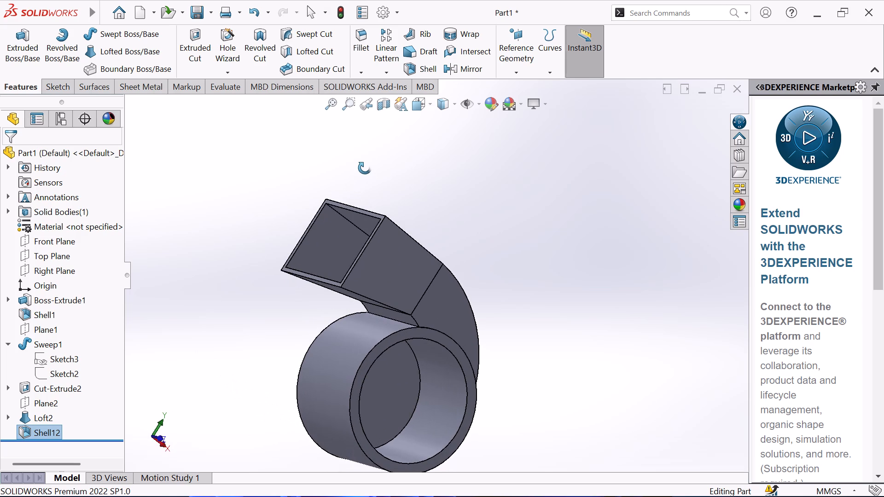
pyautogui.moveTo(365, 168); pyautogui.dragTo(381, 239, button='middle')
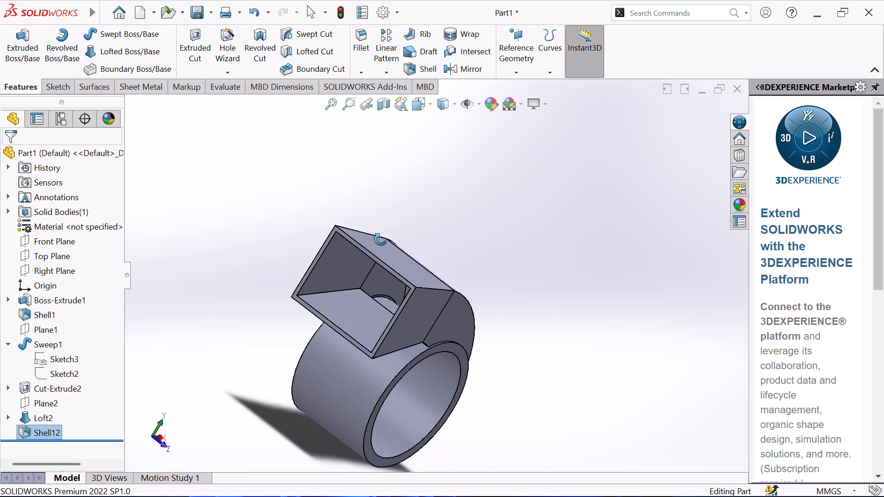
pyautogui.moveTo(381, 239); pyautogui.dragTo(382, 249, button='middle')
pyautogui.moveTo(408, 335); pyautogui.dragTo(432, 376, button='middle')
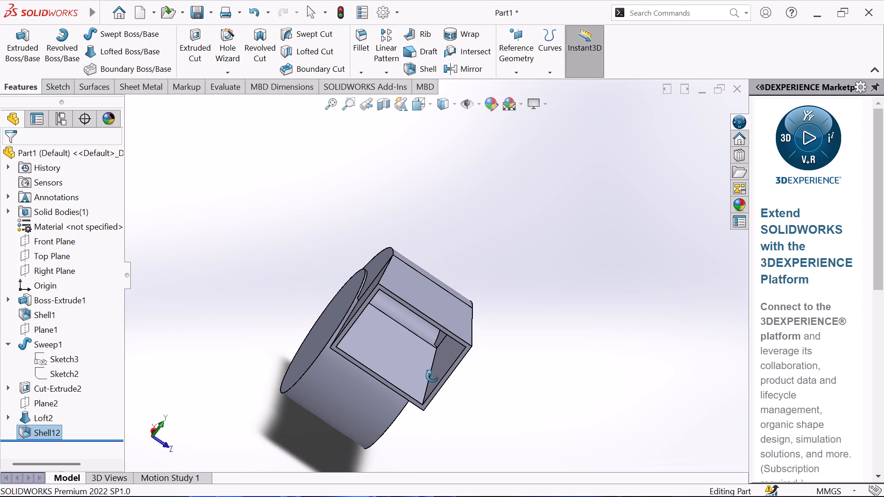
pyautogui.moveTo(432, 376); pyautogui.dragTo(422, 362, button='middle')
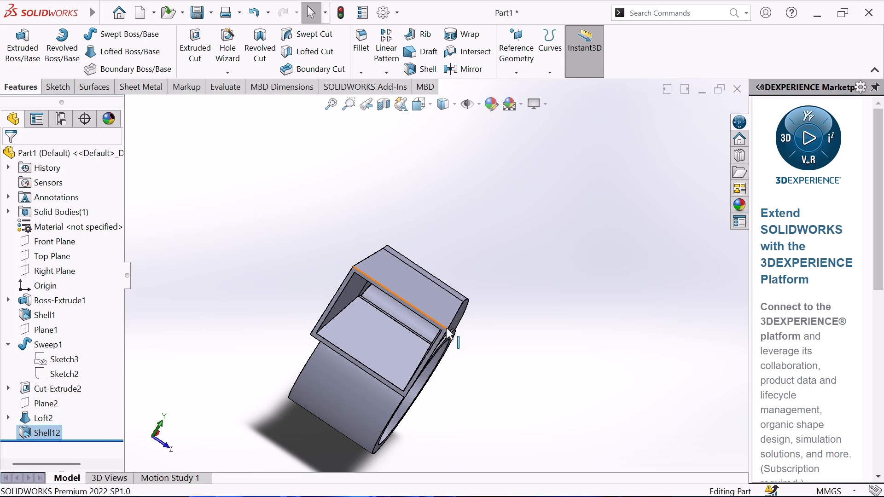
pyautogui.scroll(1, 446, 327)
pyautogui.scroll(-1, 446, 326)
pyautogui.moveTo(446, 326); pyautogui.dragTo(442, 319, button='middle')
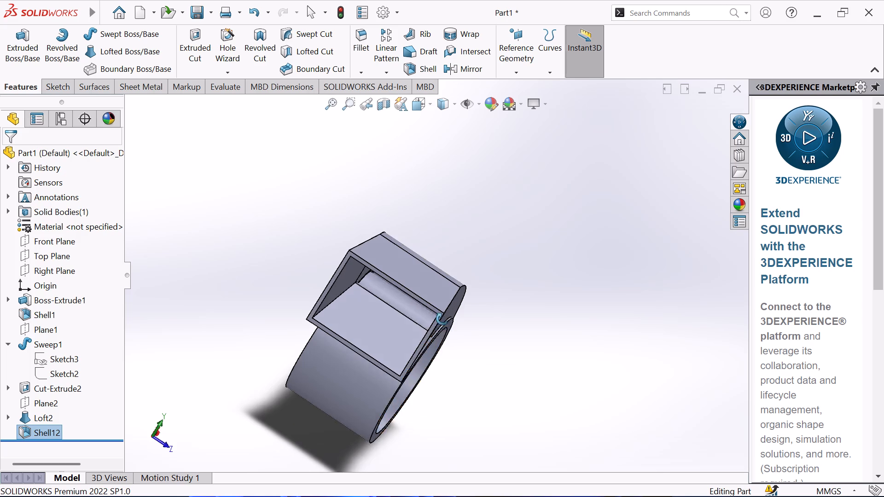
pyautogui.moveTo(442, 319); pyautogui.dragTo(382, 199, button='middle')
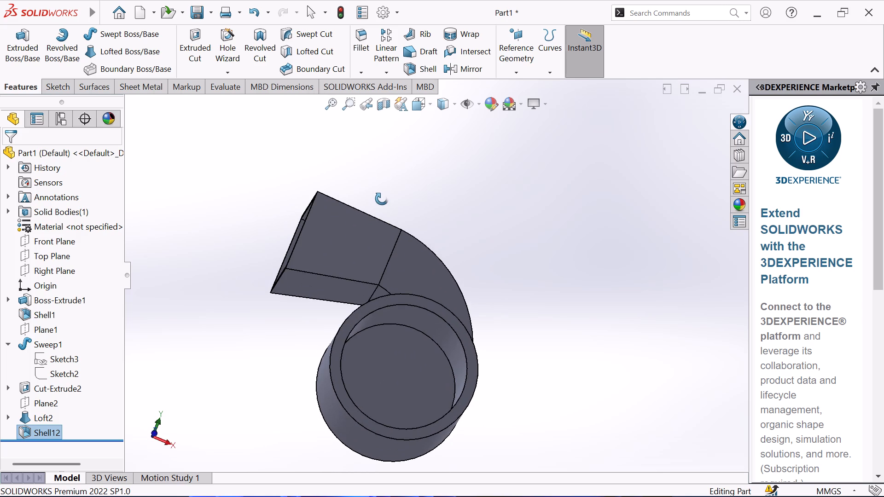
pyautogui.moveTo(382, 199); pyautogui.dragTo(386, 238, button='middle')
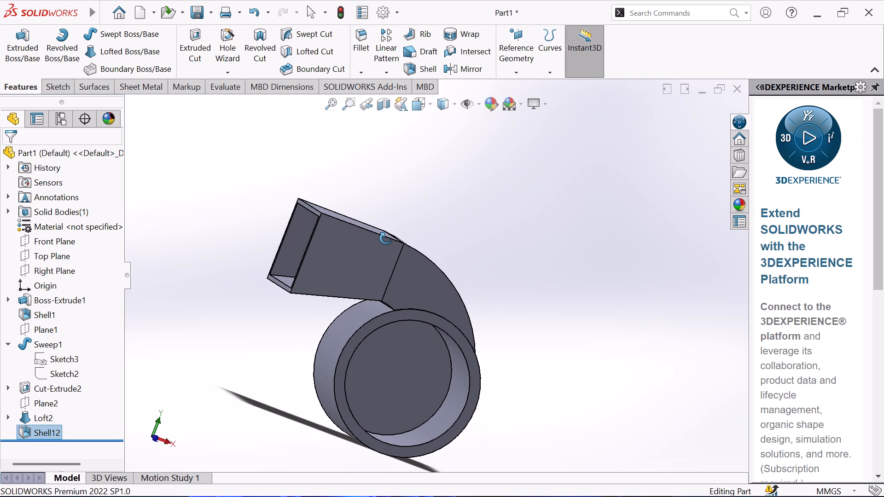
pyautogui.moveTo(386, 238); pyautogui.dragTo(386, 240, button='middle')
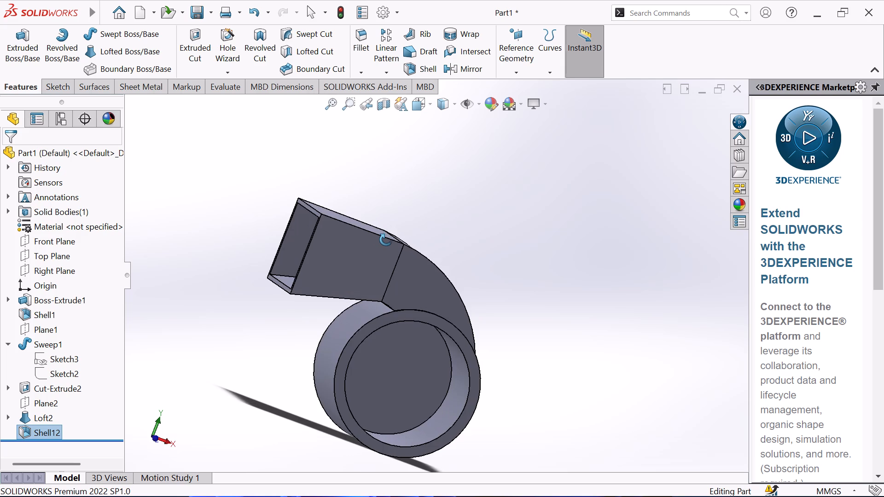
pyautogui.moveTo(386, 240); pyautogui.dragTo(427, 305, button='middle')
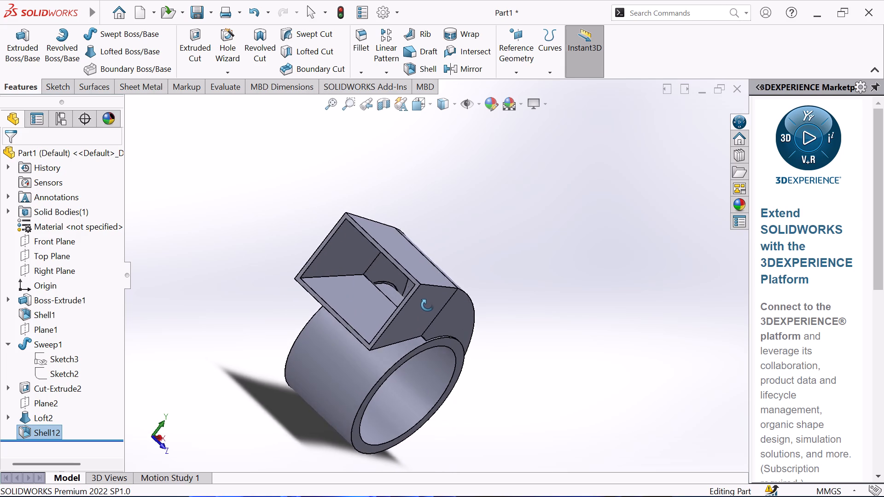
pyautogui.moveTo(427, 305); pyautogui.dragTo(436, 309, button='middle')
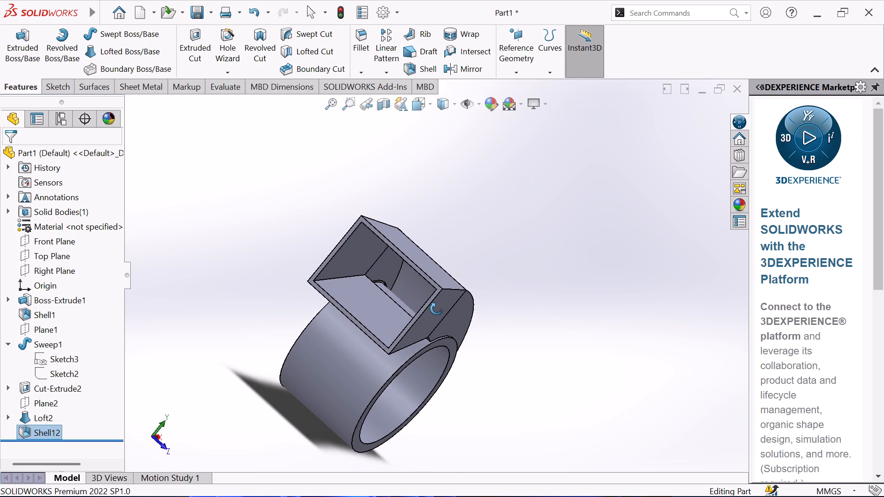
pyautogui.moveTo(436, 309); pyautogui.dragTo(438, 308, button='middle')
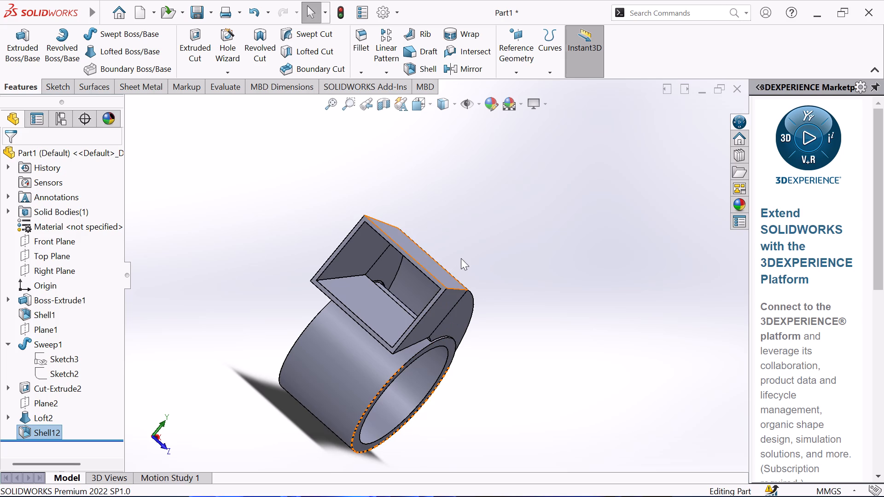
pyautogui.moveTo(461, 258); pyautogui.dragTo(419, 252, button='middle')
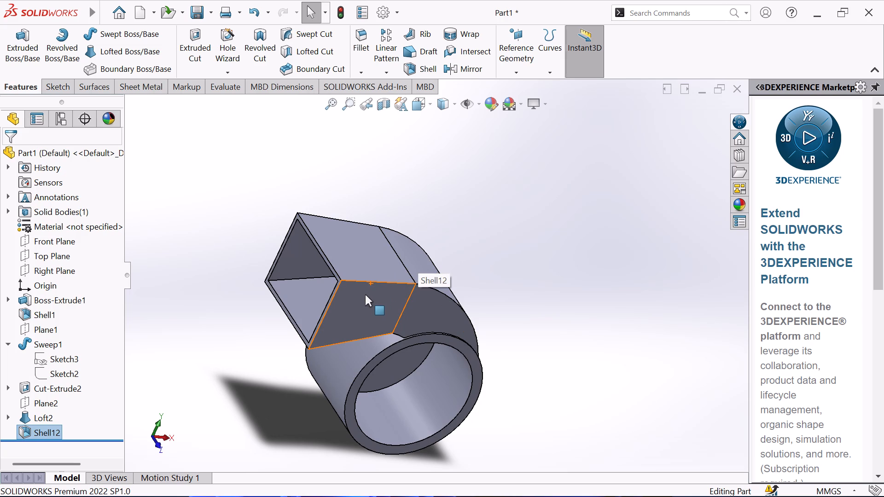
# Examine the cylinder bore, its closed back and the duct-to-cylinder junction from the opposite side, including the view through the rectangular opening.
pyautogui.moveTo(363, 292); pyautogui.dragTo(307, 168, button='middle')
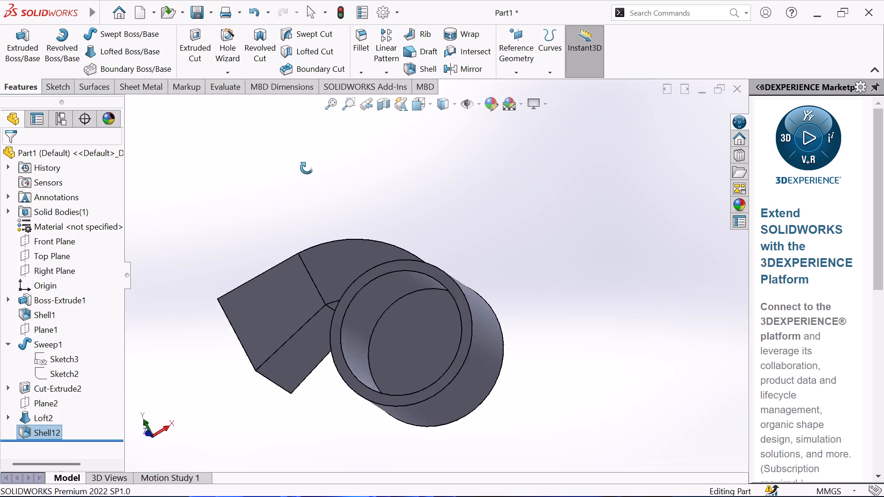
pyautogui.moveTo(307, 168); pyautogui.dragTo(332, 136, button='middle')
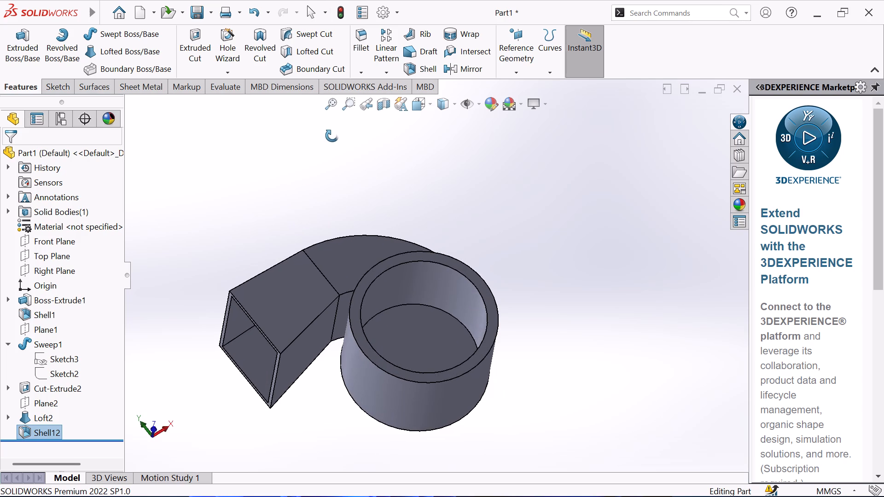
pyautogui.moveTo(332, 136); pyautogui.dragTo(338, 217, button='middle')
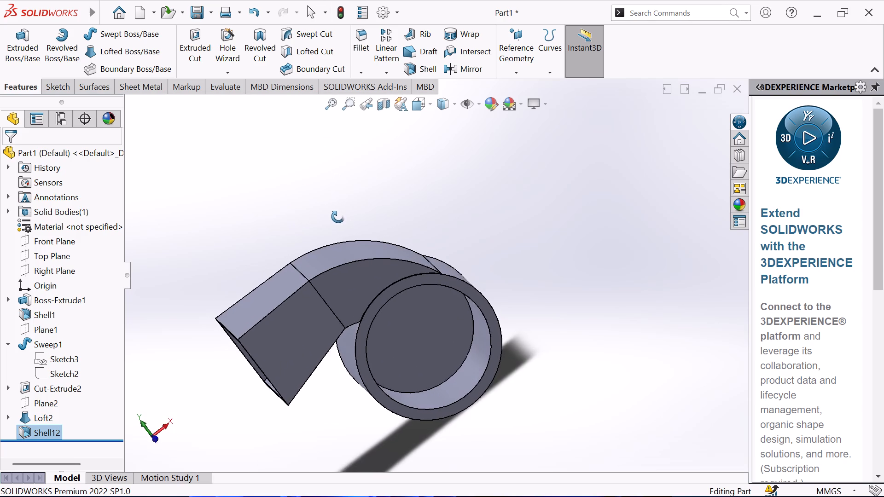
pyautogui.moveTo(338, 217); pyautogui.dragTo(240, 308, button='middle')
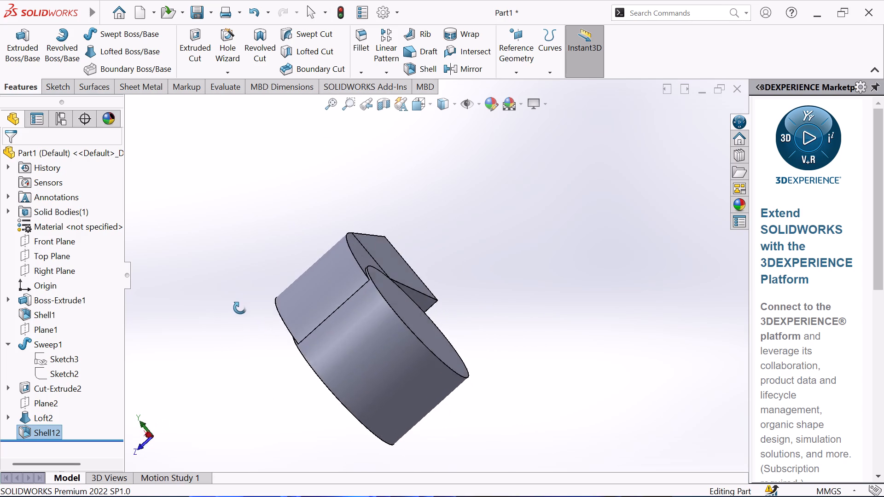
pyautogui.moveTo(240, 308); pyautogui.dragTo(343, 208, button='middle')
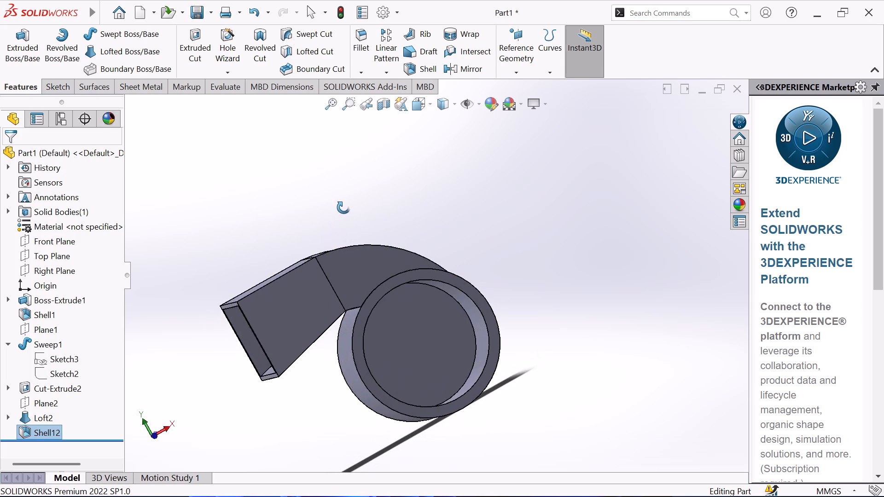
pyautogui.moveTo(343, 208); pyautogui.dragTo(348, 202, button='middle')
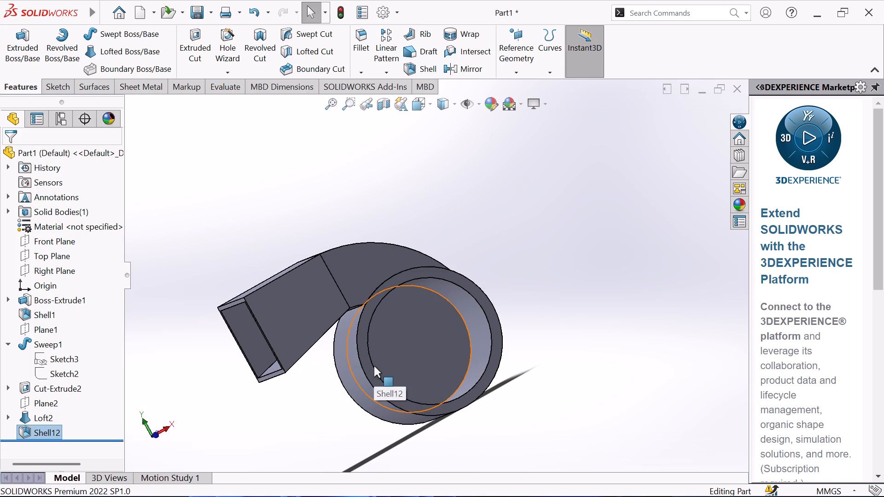
pyautogui.scroll(-1, 374, 366)
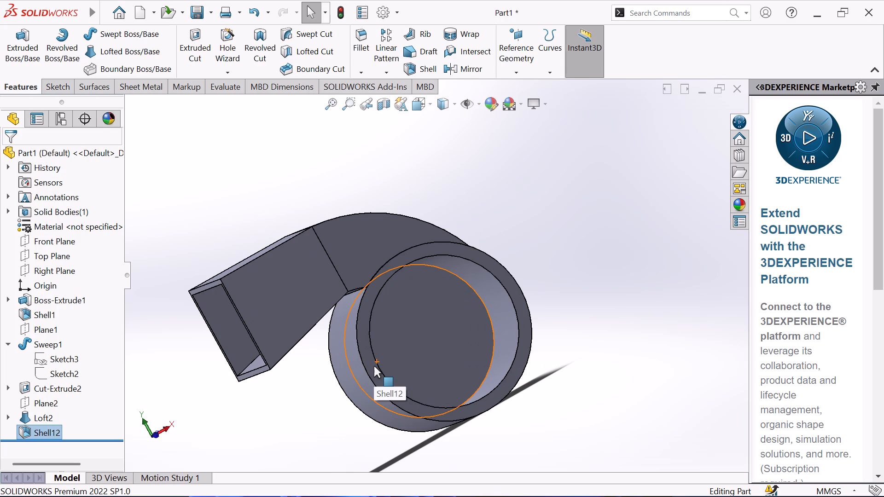
pyautogui.scroll(1, 374, 366)
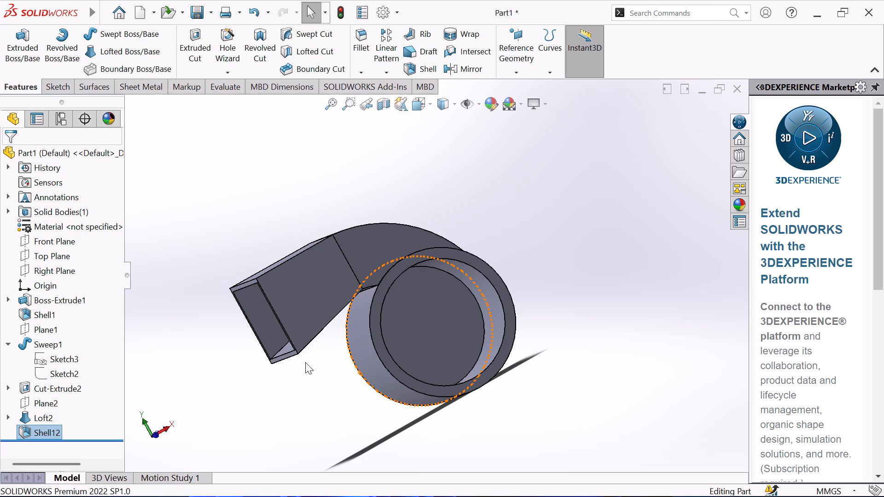
pyautogui.moveTo(340, 347); pyautogui.dragTo(371, 308, button='middle')
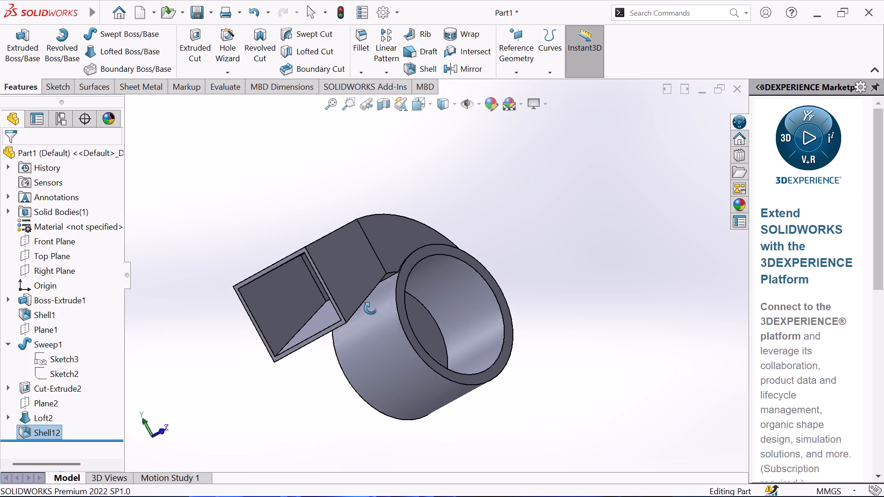
pyautogui.moveTo(371, 308); pyautogui.dragTo(412, 273, button='middle')
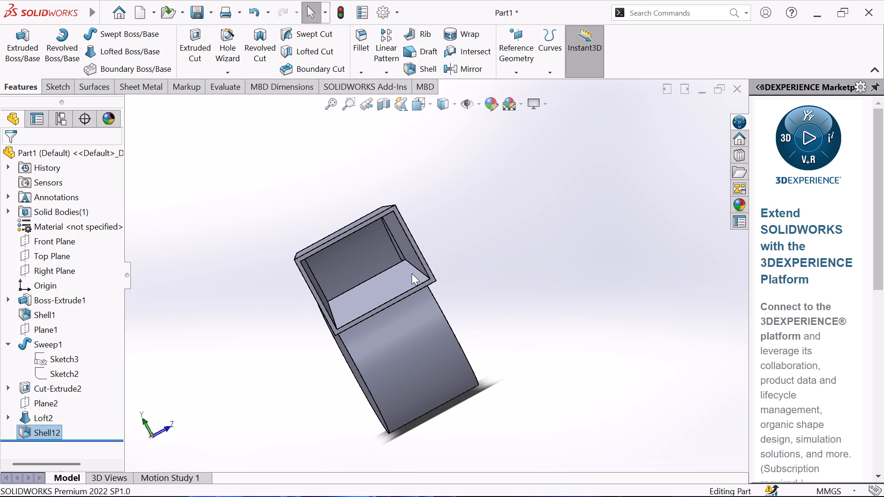
pyautogui.moveTo(412, 277); pyautogui.dragTo(337, 339, button='middle')
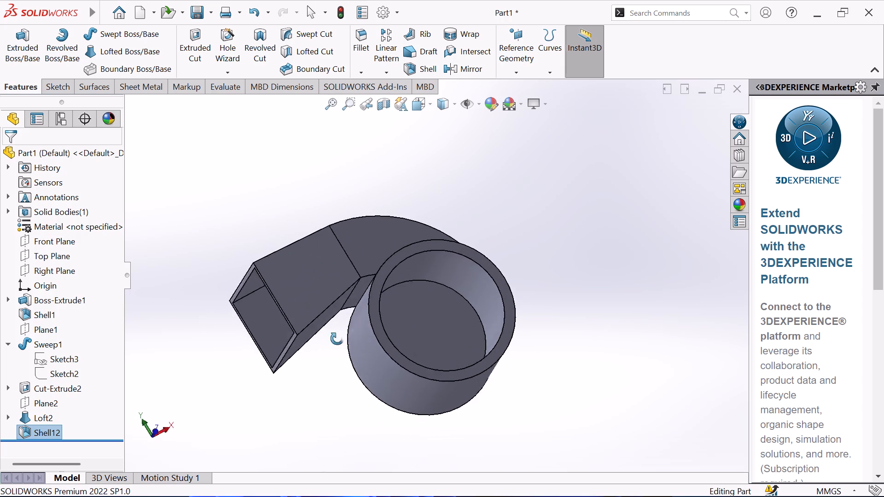
pyautogui.moveTo(337, 339); pyautogui.dragTo(320, 408, button='middle')
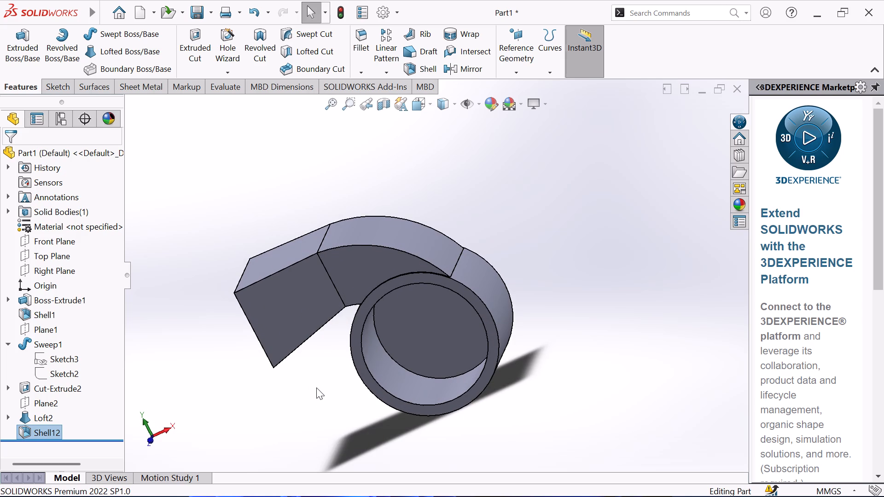
pyautogui.moveTo(316, 387); pyautogui.dragTo(325, 365, button='middle')
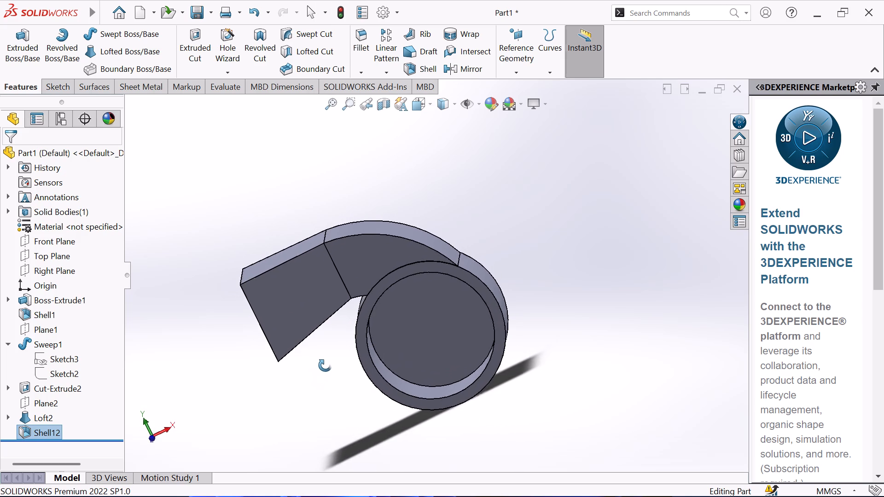
pyautogui.moveTo(325, 365); pyautogui.dragTo(331, 356, button='middle')
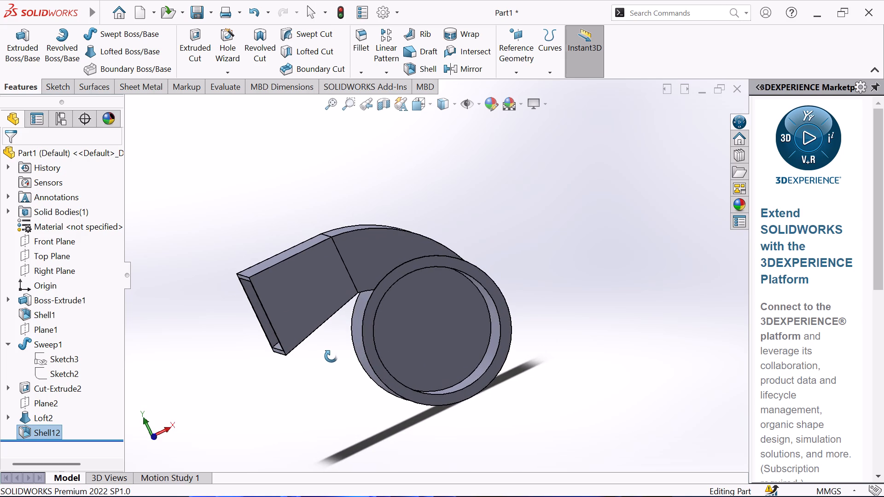
pyautogui.moveTo(331, 356); pyautogui.dragTo(336, 343, button='middle')
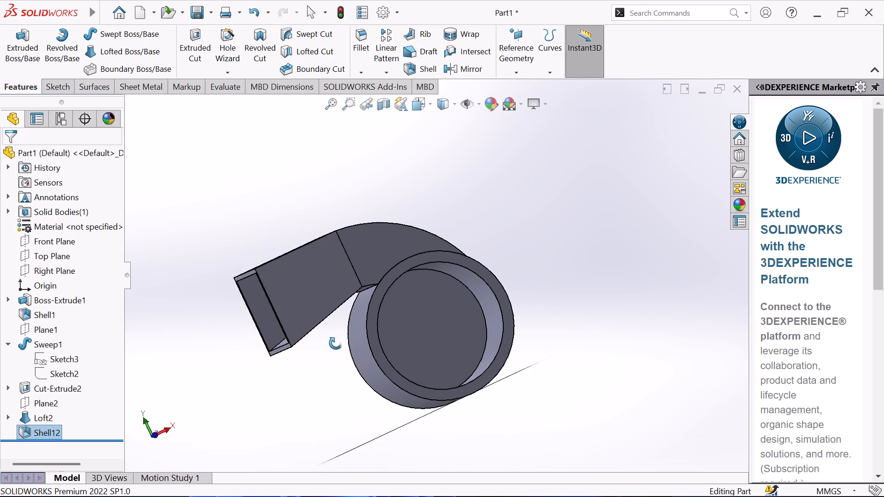
pyautogui.moveTo(336, 343); pyautogui.dragTo(360, 329, button='middle')
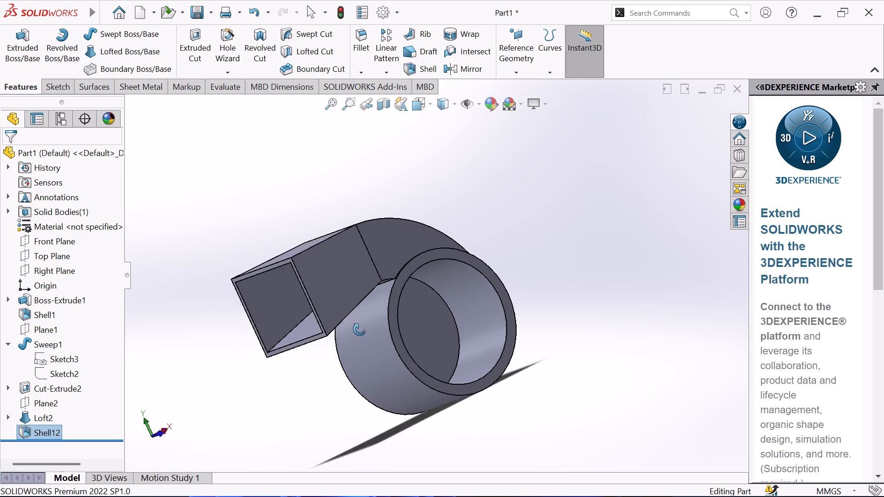
pyautogui.moveTo(360, 329); pyautogui.dragTo(416, 309, button='middle')
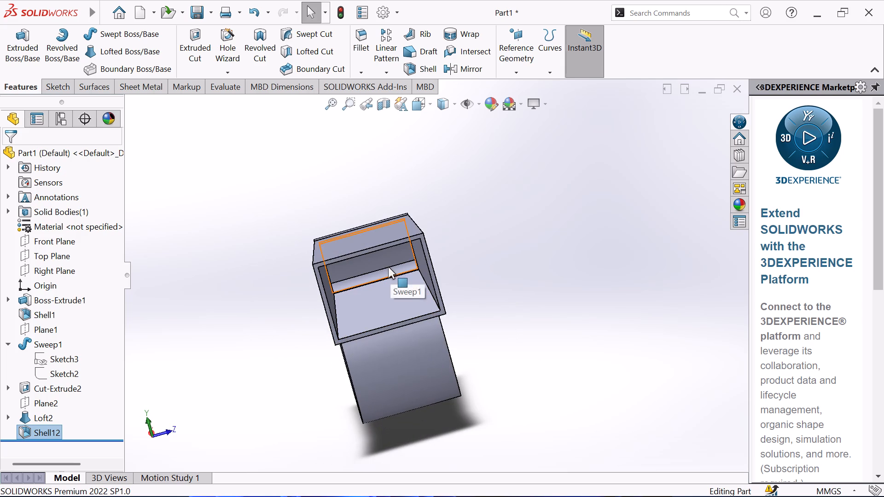
# Inspect the curved cylinder wall face inside the duct by highlighting it, comparing it with the bore, and clear the selection.
pyautogui.click(387, 271)
pyautogui.moveTo(483, 272); pyautogui.dragTo(453, 288, button='middle')
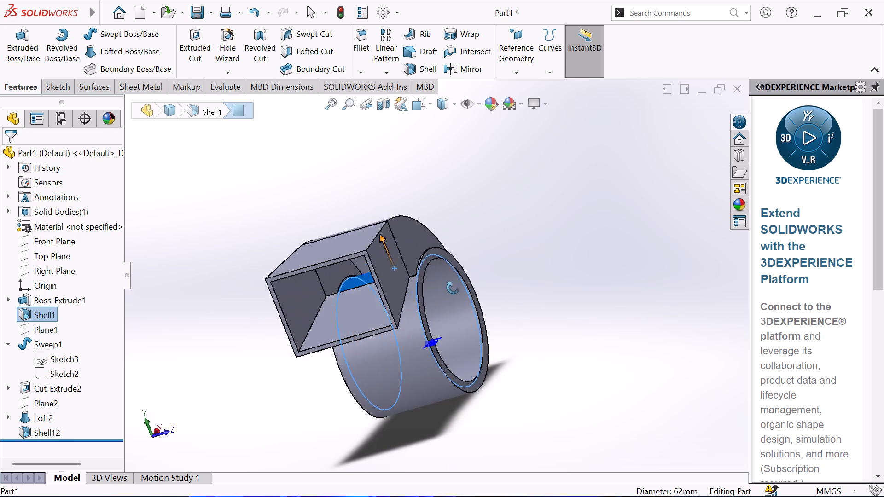
pyautogui.moveTo(453, 288); pyautogui.dragTo(383, 349, button='middle')
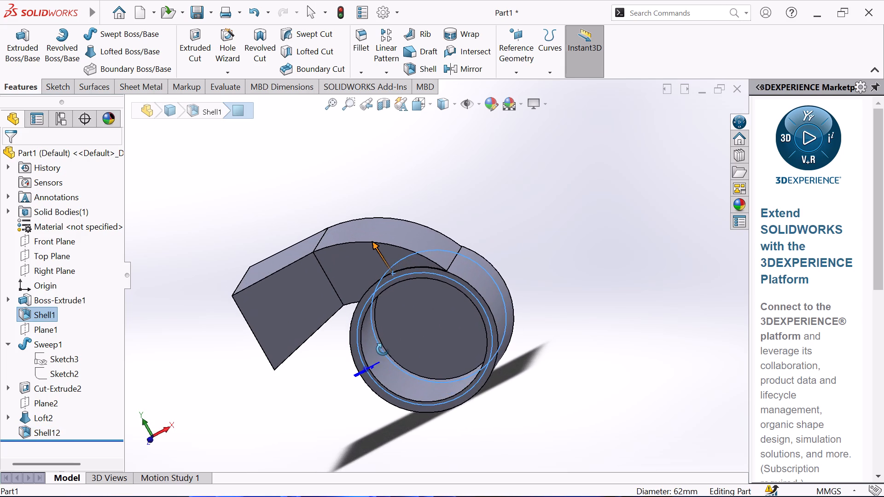
pyautogui.moveTo(383, 349); pyautogui.dragTo(383, 350, button='middle')
pyautogui.click(309, 391)
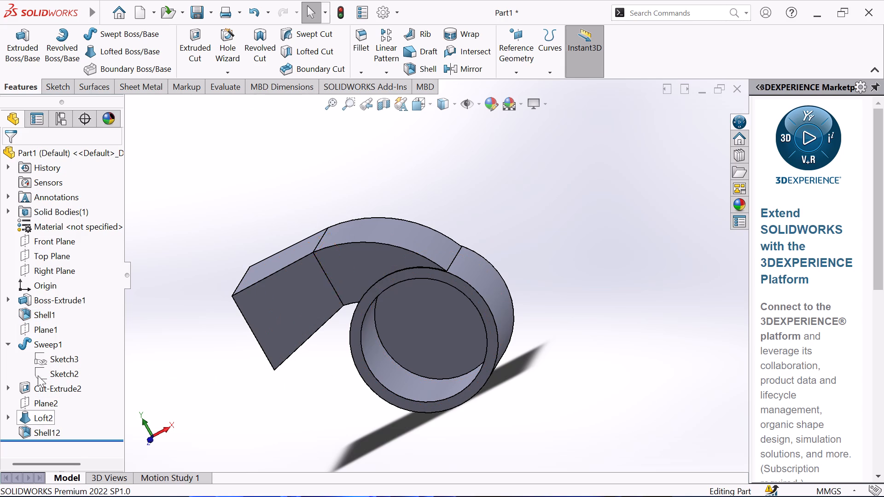
# Review the depth settings of the cylinder's extrusion and the thickness and removed face of its first shell.
pyautogui.click(43, 306)
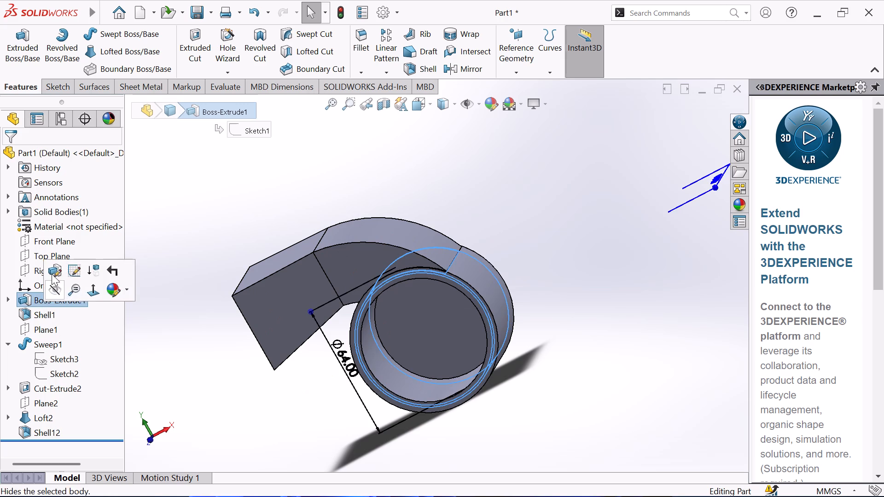
pyautogui.click(52, 271)
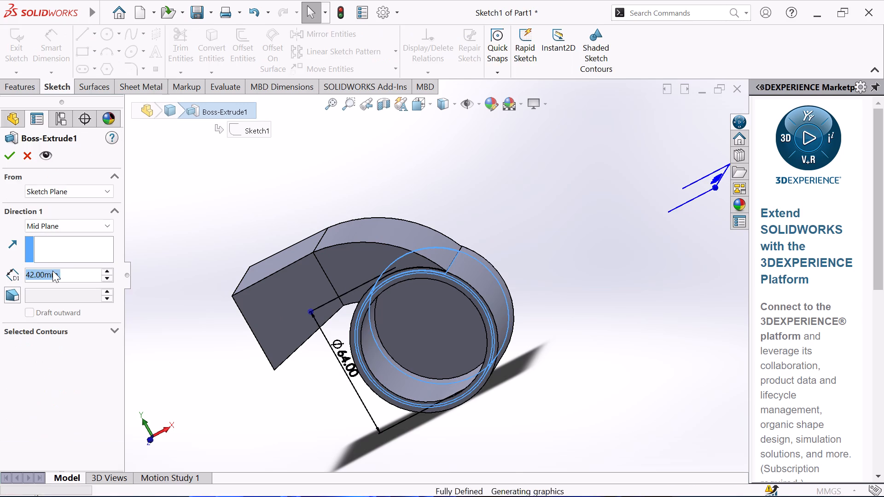
pyautogui.click(27, 159)
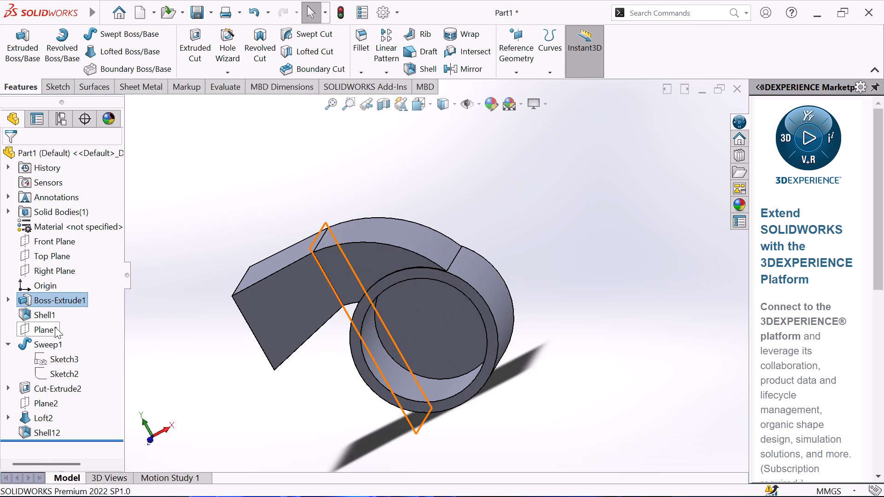
pyautogui.click(48, 313)
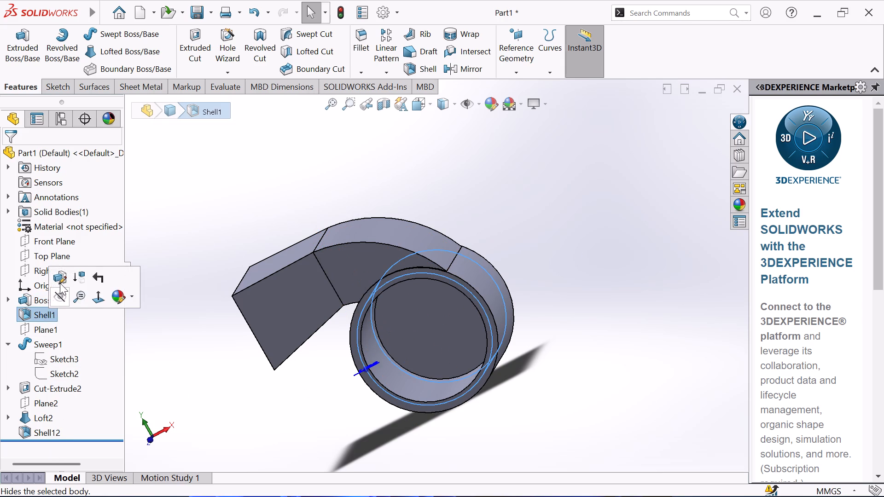
pyautogui.click(60, 283)
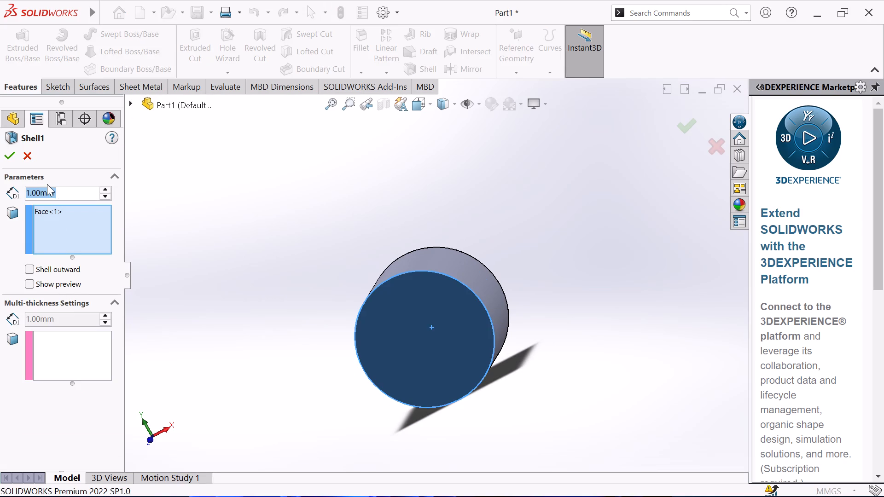
pyautogui.click(6, 158)
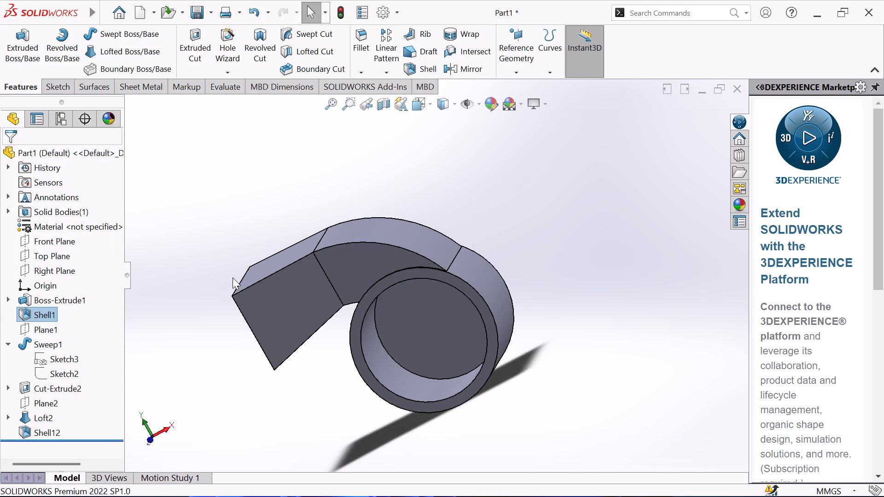
# Delete the last shell feature, the one applied after the loft.
pyautogui.moveTo(160, 260); pyautogui.dragTo(193, 216, button='middle')
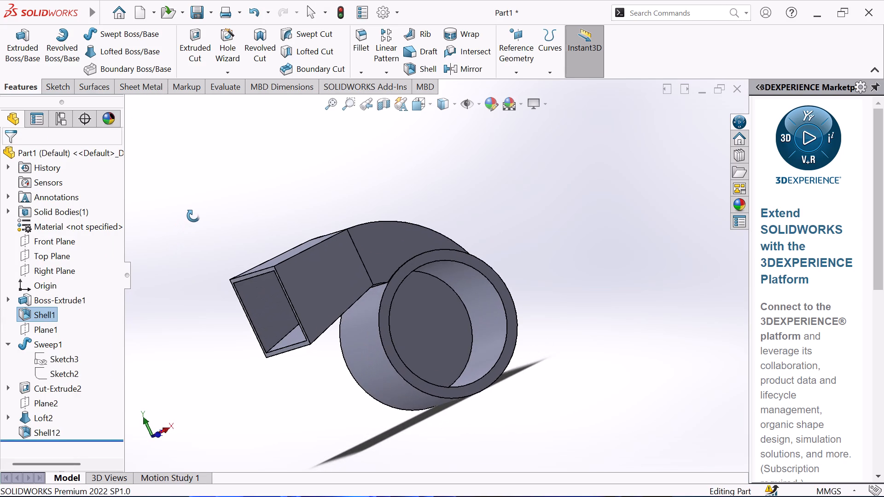
pyautogui.moveTo(193, 216); pyautogui.dragTo(218, 191, button='middle')
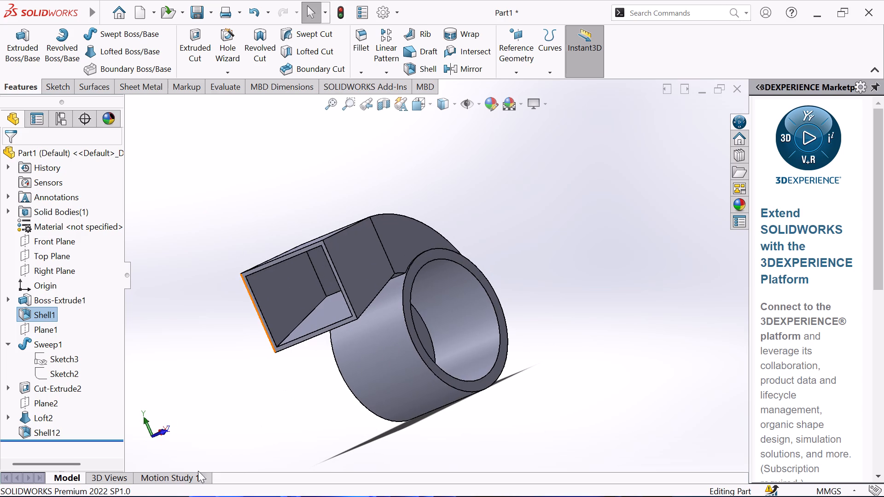
pyautogui.rightClick(42, 432)
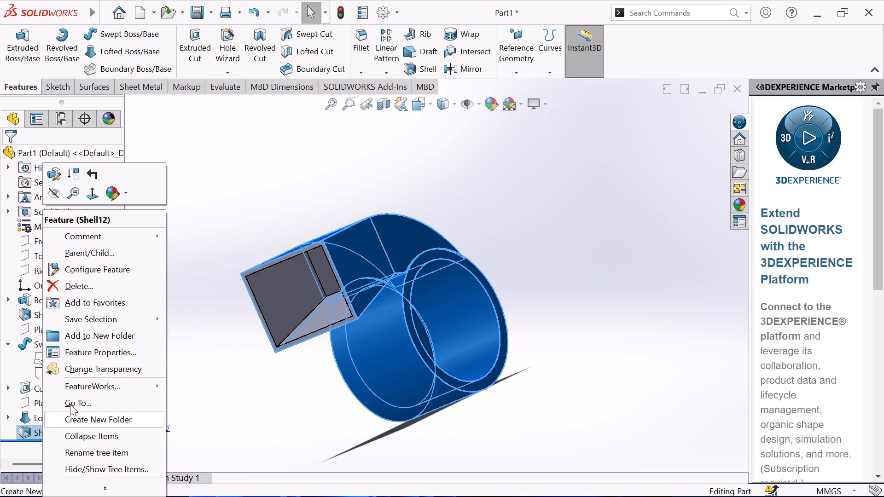
pyautogui.click(101, 284)
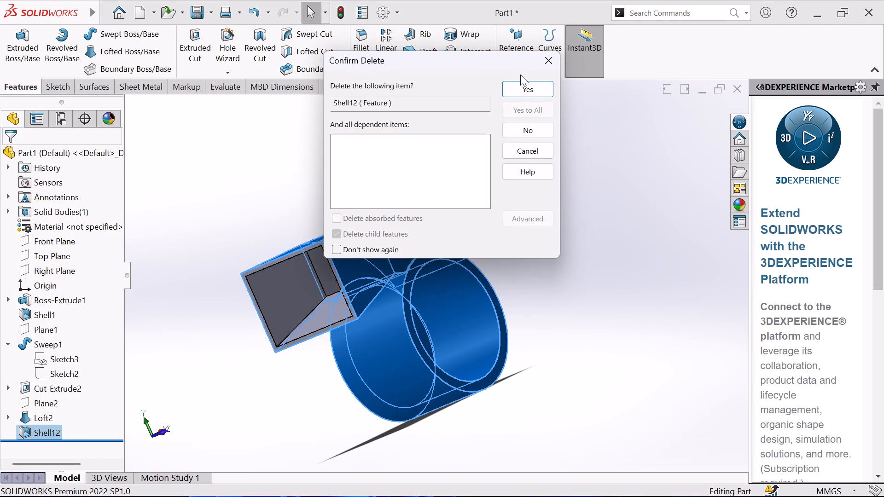
pyautogui.click(519, 87)
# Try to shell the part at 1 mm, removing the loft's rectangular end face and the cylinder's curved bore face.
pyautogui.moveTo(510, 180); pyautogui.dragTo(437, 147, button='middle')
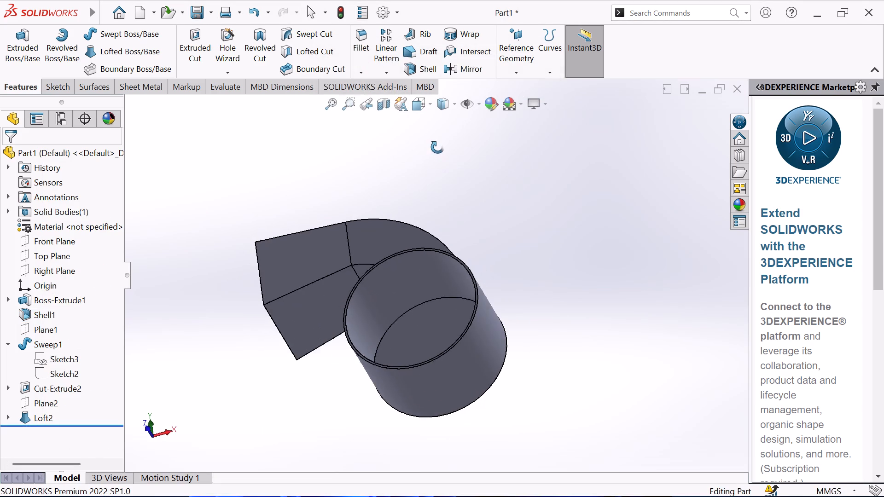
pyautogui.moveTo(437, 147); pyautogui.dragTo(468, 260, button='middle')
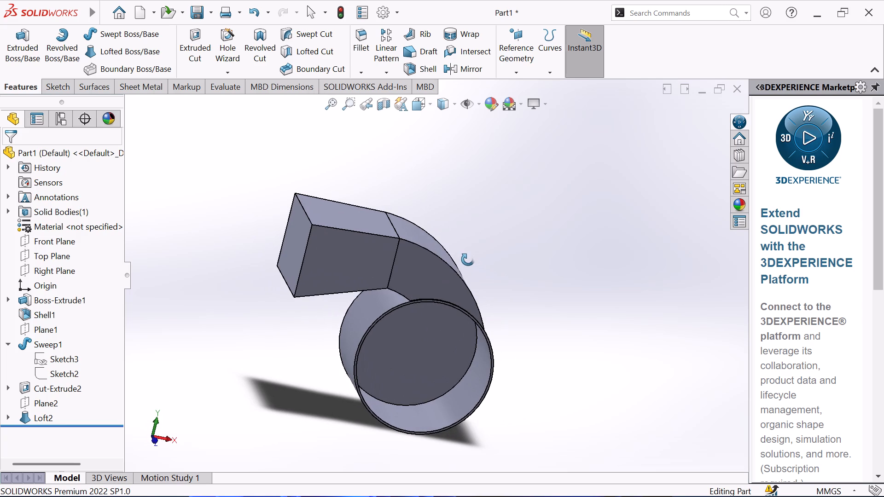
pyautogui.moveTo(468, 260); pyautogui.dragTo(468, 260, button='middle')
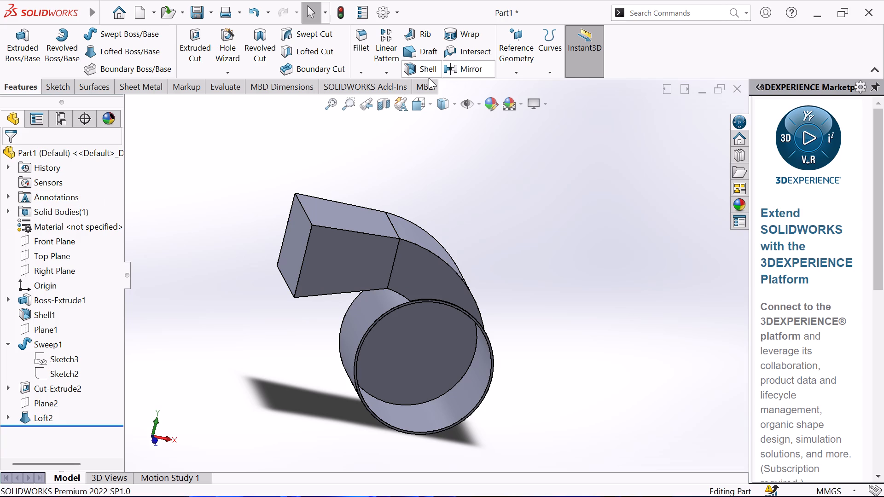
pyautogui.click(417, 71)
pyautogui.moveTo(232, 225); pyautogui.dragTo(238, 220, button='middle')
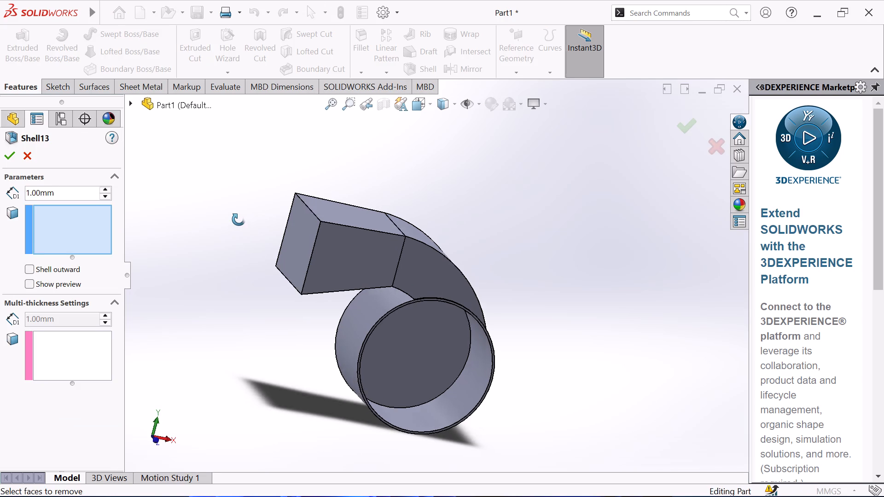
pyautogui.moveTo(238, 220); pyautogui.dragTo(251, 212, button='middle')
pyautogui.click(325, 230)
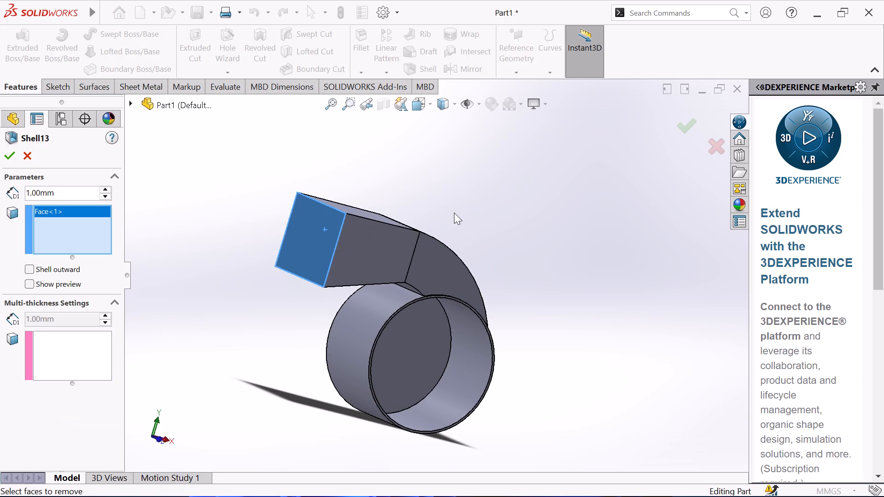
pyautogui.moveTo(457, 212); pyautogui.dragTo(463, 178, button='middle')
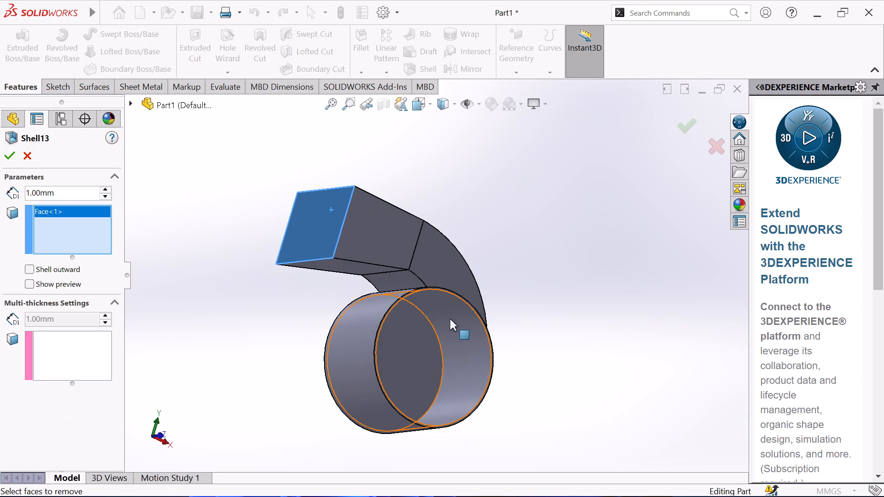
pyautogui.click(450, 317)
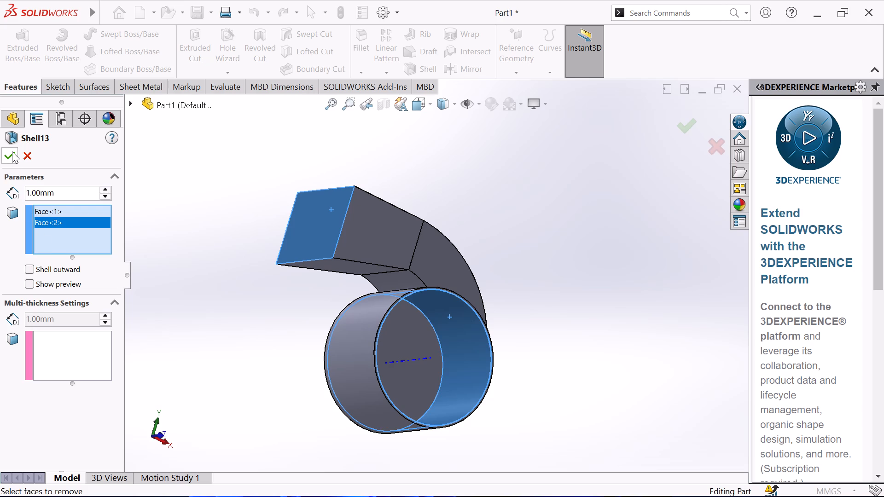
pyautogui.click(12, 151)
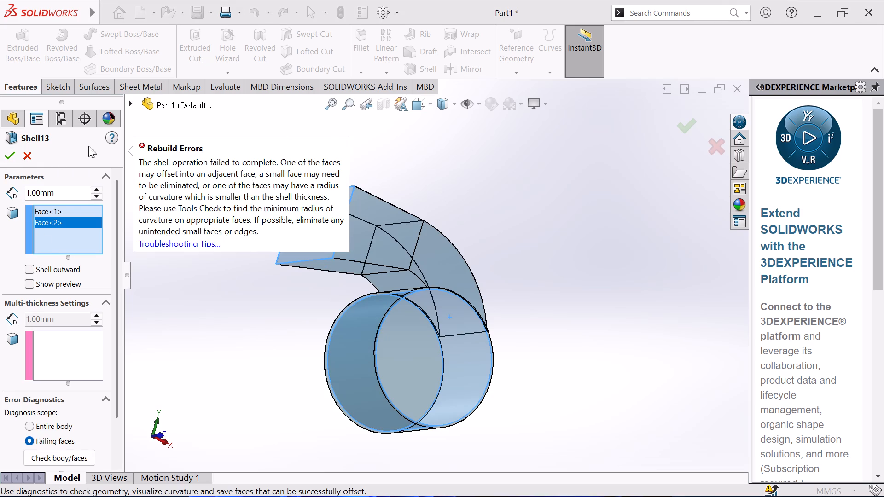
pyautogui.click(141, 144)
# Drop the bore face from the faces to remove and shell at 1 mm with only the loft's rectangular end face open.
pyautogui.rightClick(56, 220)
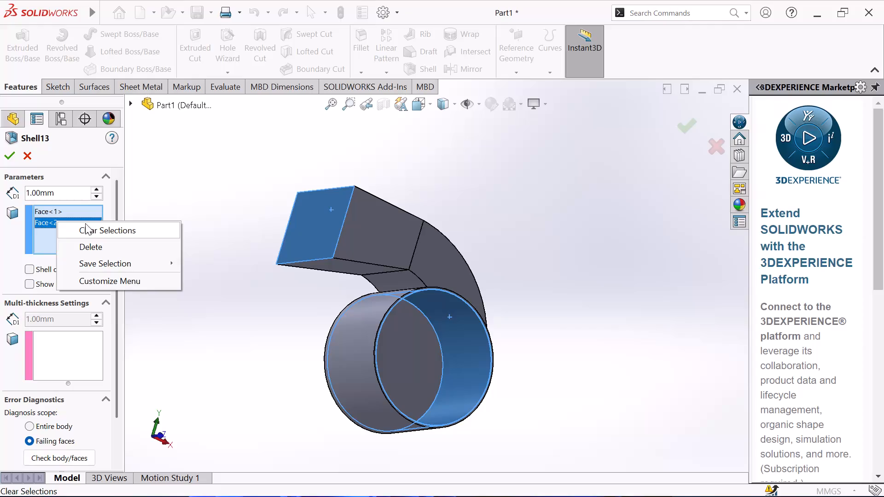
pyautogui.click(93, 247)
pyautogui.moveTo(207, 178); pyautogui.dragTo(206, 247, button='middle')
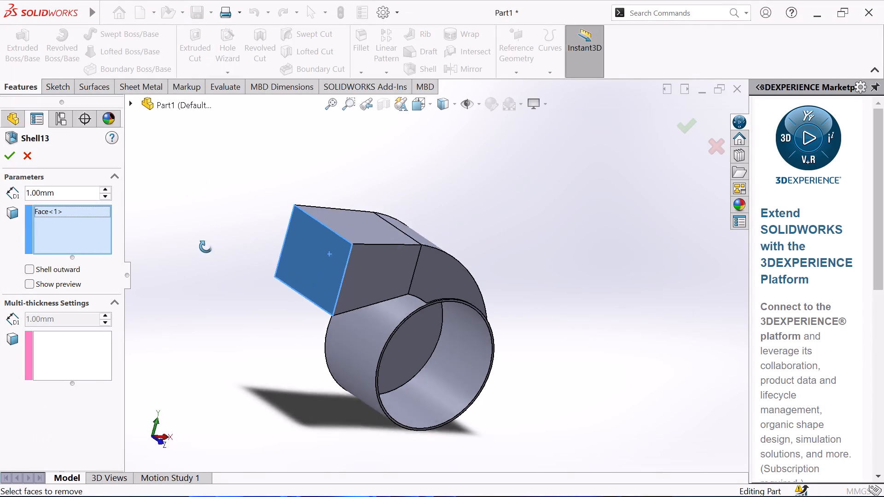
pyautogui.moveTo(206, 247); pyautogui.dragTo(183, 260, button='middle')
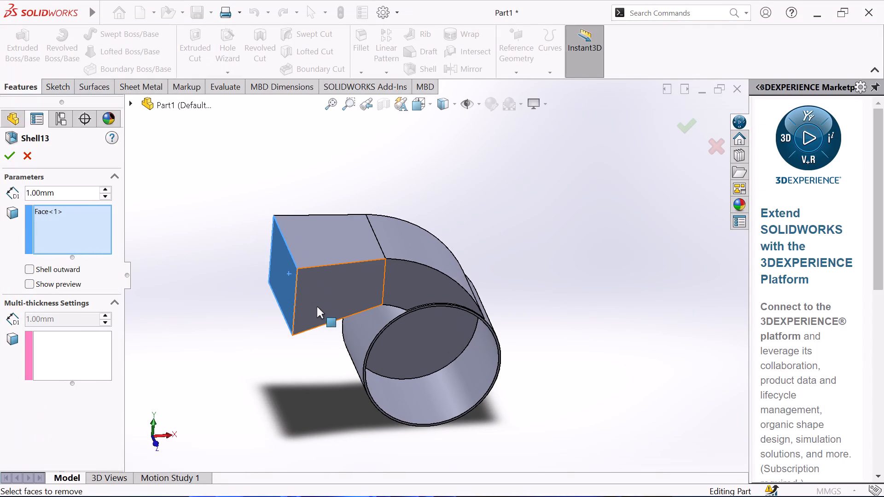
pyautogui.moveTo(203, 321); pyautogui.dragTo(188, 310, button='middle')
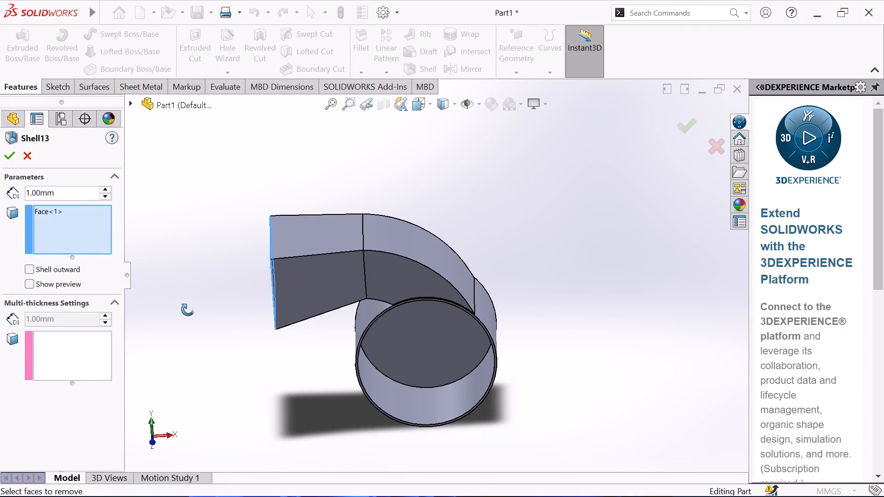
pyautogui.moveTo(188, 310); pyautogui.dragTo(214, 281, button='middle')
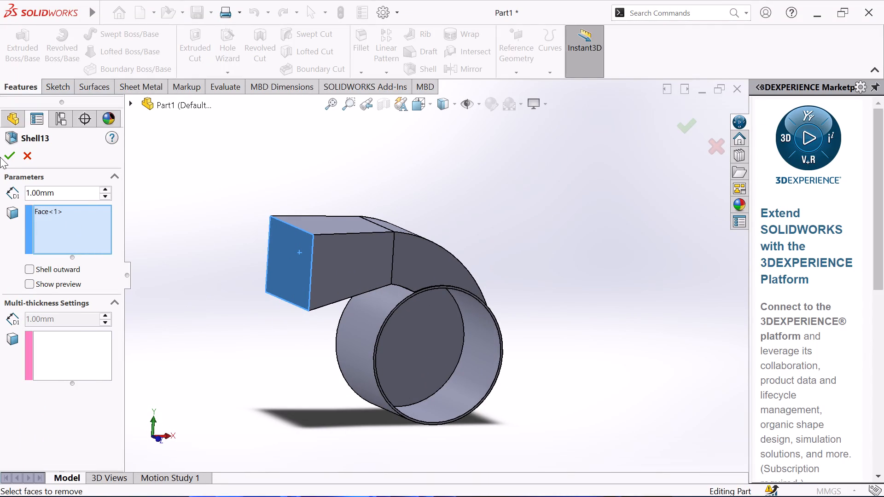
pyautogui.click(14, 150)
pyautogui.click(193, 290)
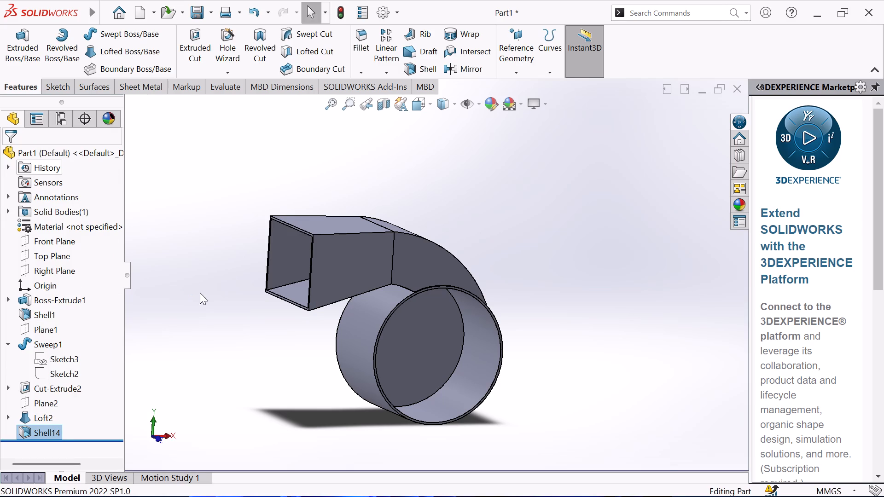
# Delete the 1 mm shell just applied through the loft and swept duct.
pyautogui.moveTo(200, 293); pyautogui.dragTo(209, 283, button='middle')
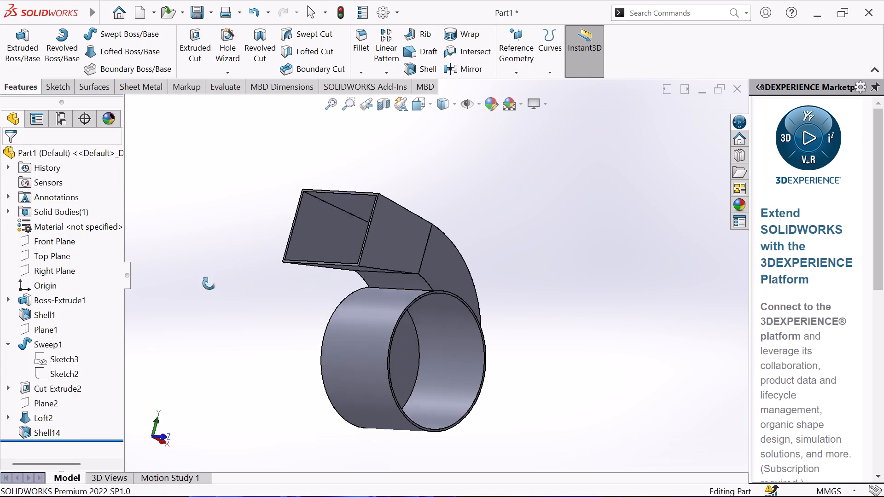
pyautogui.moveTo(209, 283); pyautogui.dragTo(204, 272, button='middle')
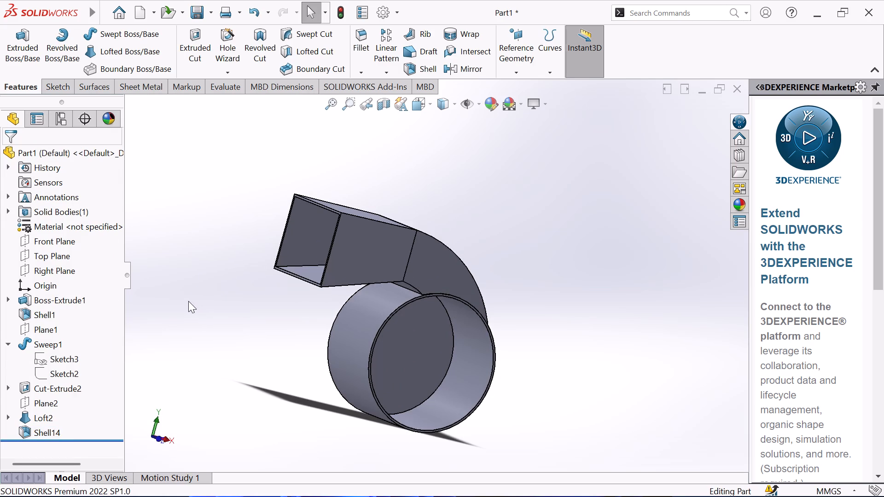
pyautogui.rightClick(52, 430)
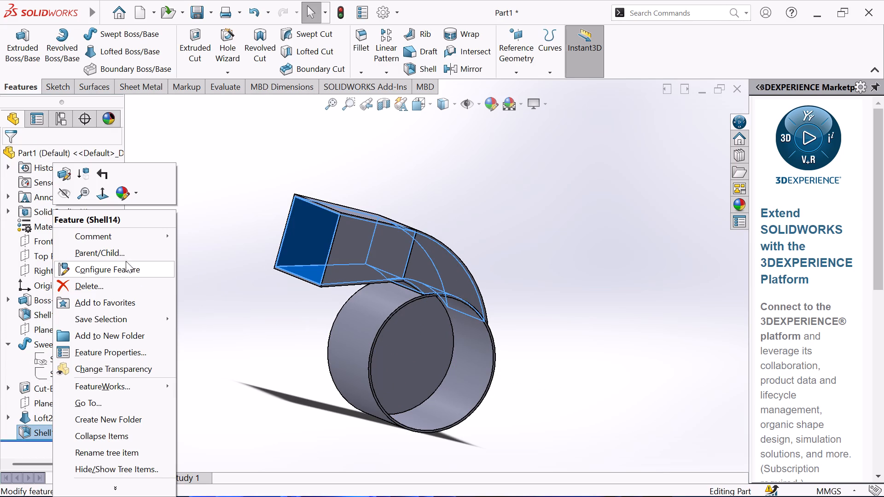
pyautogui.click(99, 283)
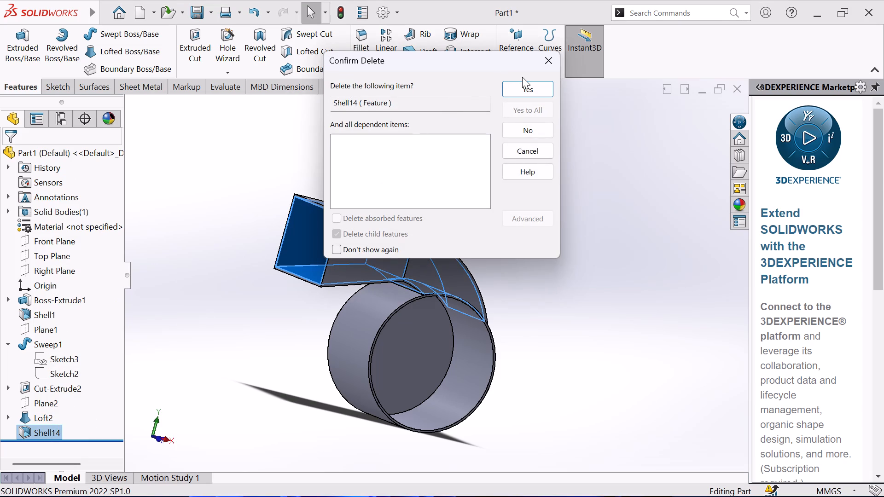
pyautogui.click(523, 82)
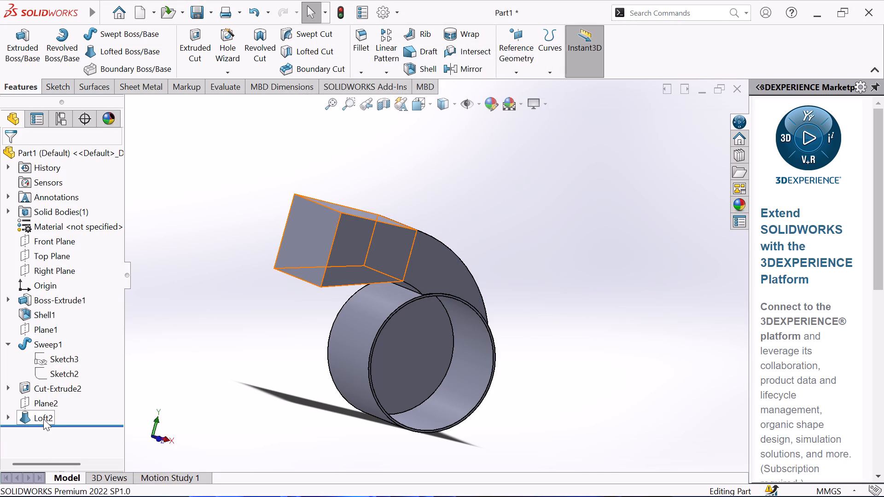
# Delete the loft between the duct end and the rectangular opening, keeping its absorbed profile sketch.
pyautogui.rightClick(43, 418)
pyautogui.click(112, 270)
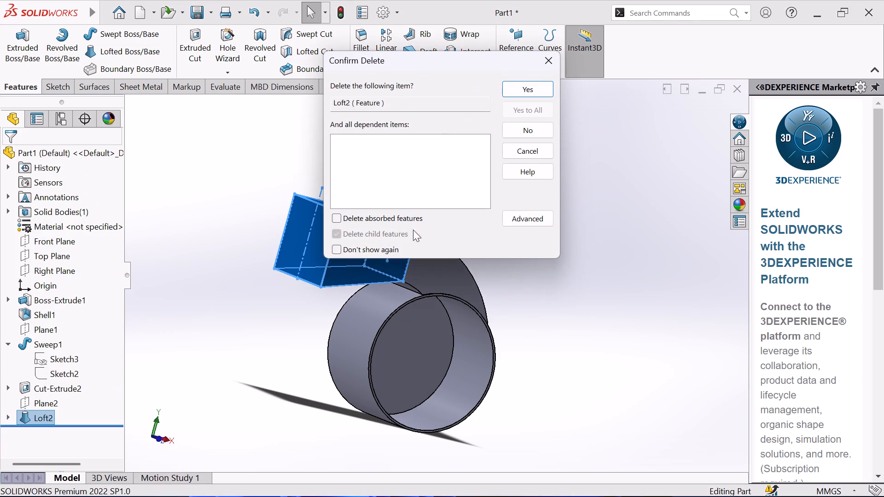
pyautogui.click(540, 85)
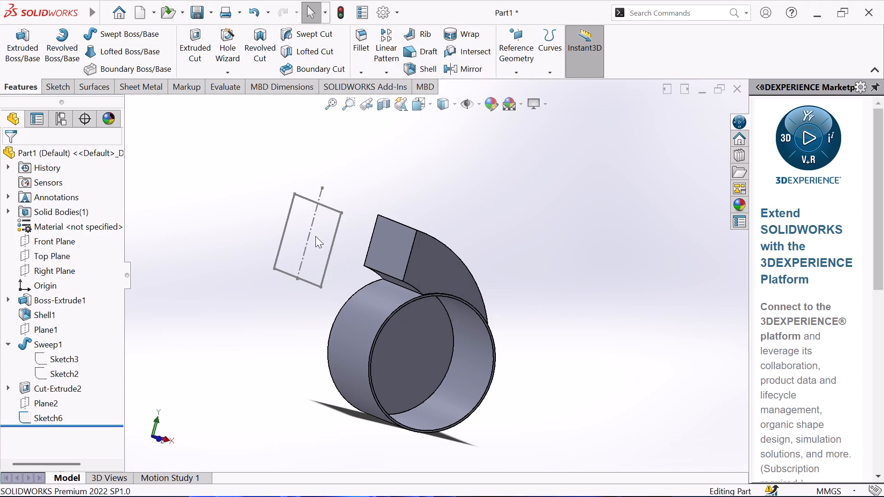
# Shell the part at 1 mm thickness, removing the swept duct's rectangular end face.
pyautogui.click(380, 242)
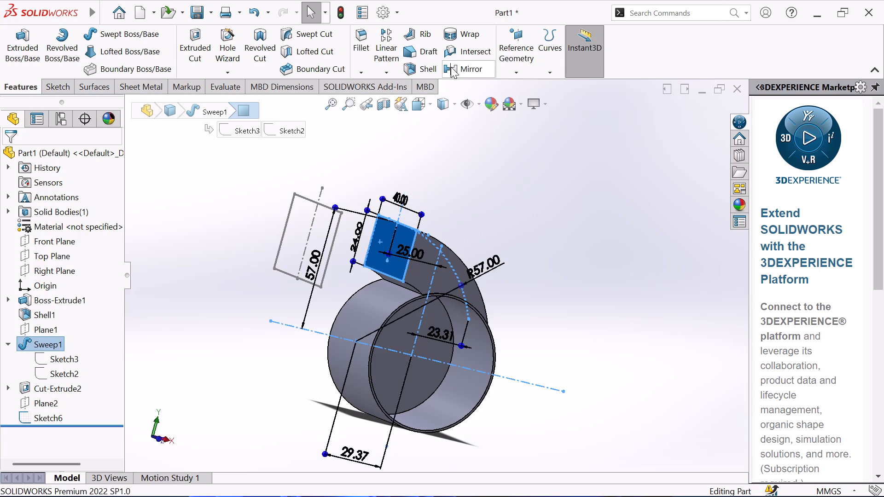
pyautogui.click(423, 65)
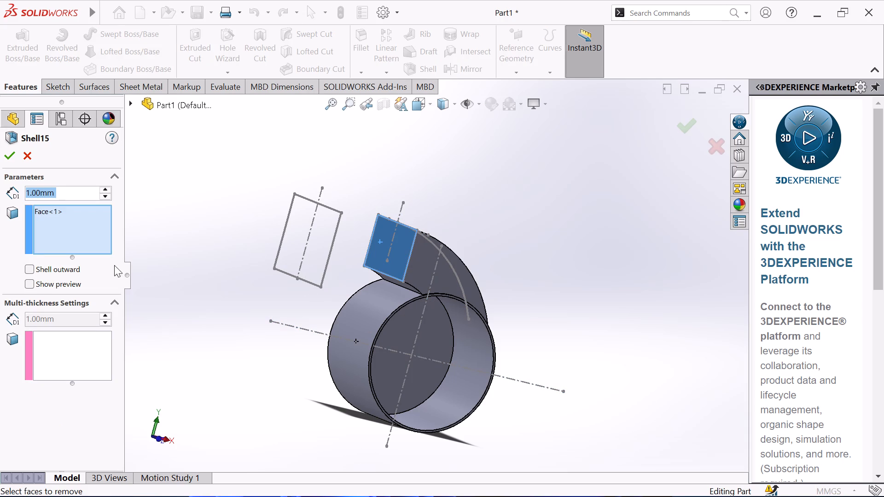
pyautogui.click(10, 152)
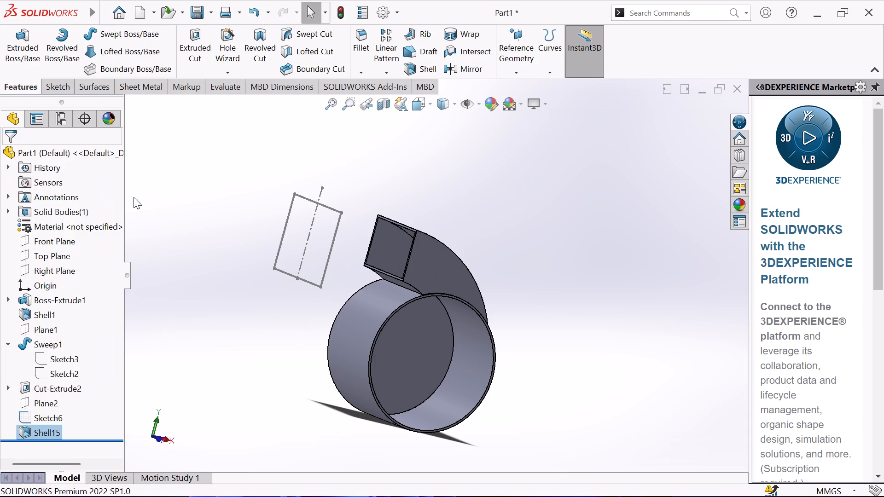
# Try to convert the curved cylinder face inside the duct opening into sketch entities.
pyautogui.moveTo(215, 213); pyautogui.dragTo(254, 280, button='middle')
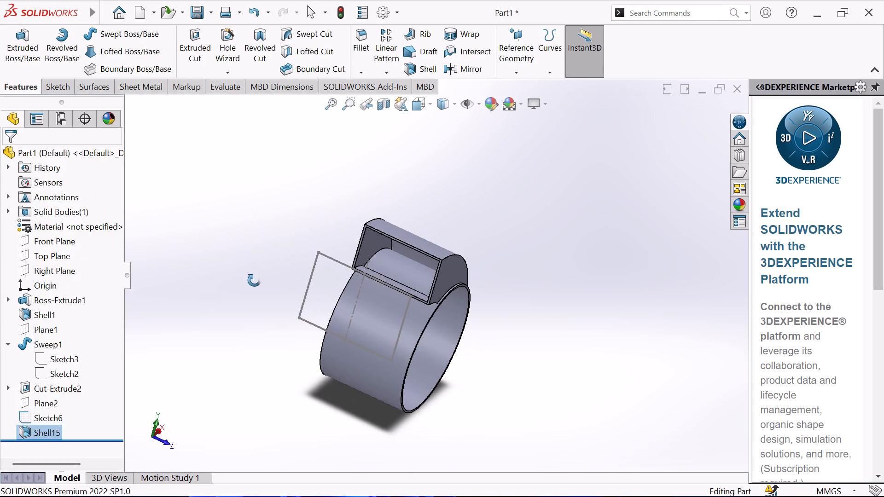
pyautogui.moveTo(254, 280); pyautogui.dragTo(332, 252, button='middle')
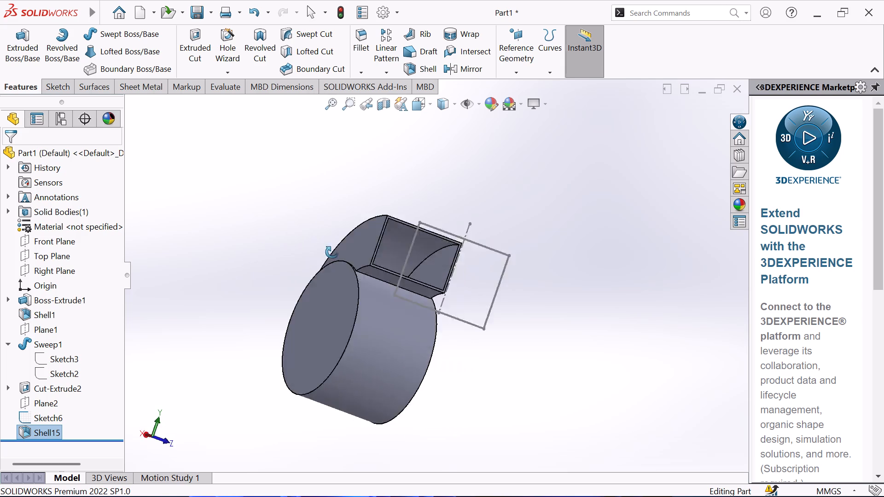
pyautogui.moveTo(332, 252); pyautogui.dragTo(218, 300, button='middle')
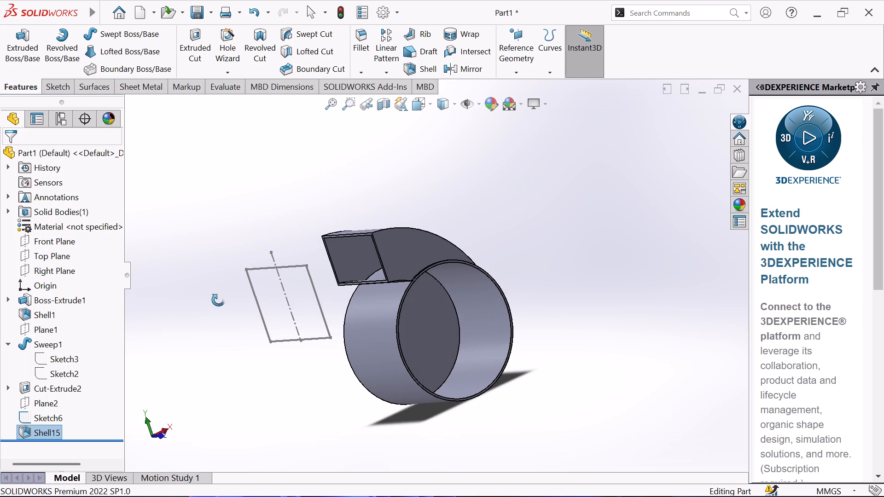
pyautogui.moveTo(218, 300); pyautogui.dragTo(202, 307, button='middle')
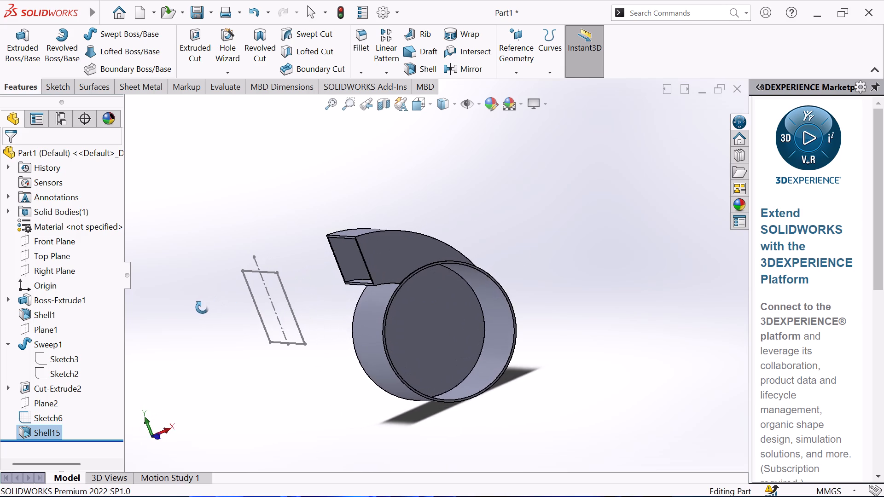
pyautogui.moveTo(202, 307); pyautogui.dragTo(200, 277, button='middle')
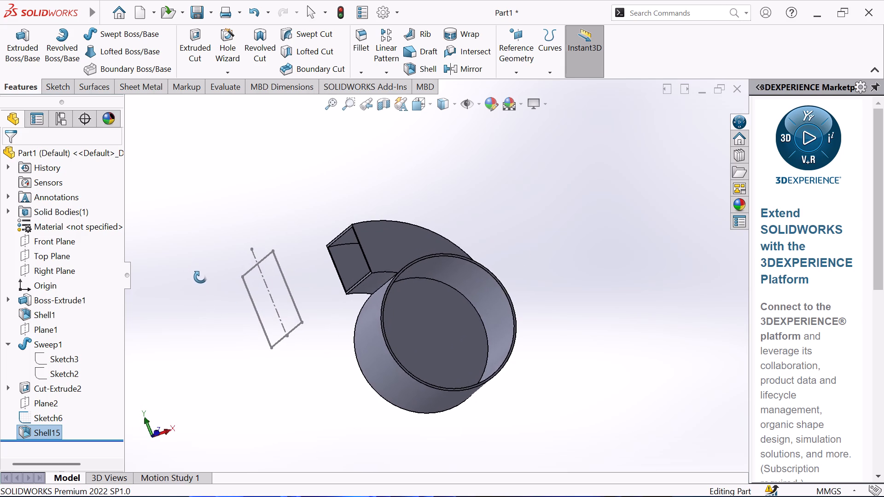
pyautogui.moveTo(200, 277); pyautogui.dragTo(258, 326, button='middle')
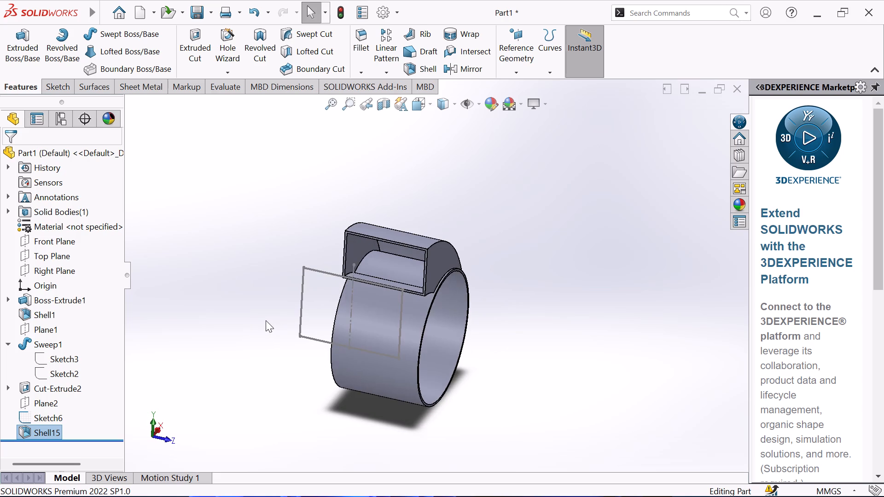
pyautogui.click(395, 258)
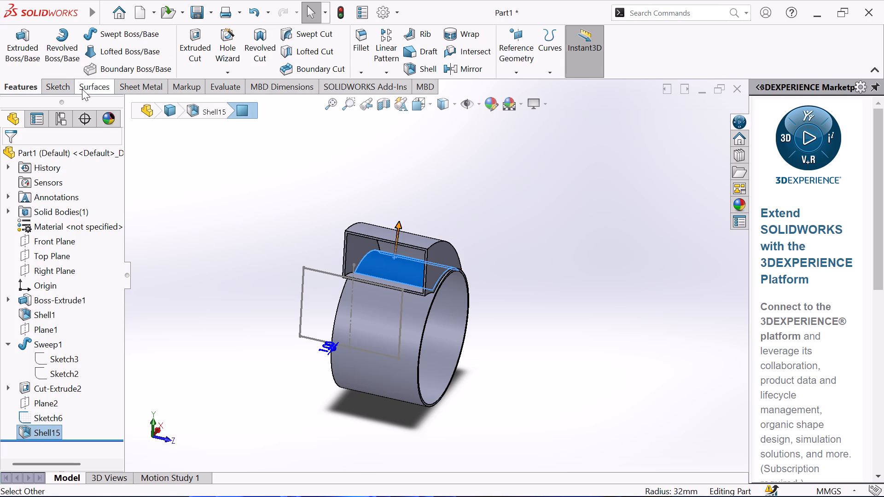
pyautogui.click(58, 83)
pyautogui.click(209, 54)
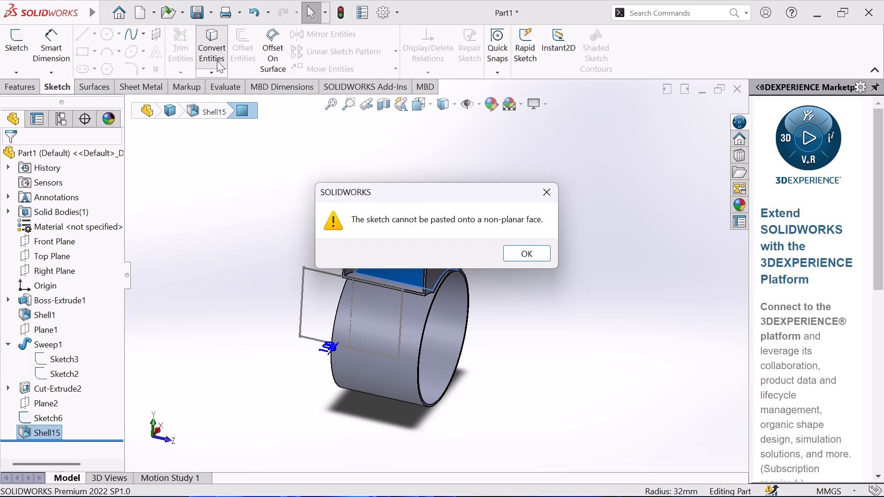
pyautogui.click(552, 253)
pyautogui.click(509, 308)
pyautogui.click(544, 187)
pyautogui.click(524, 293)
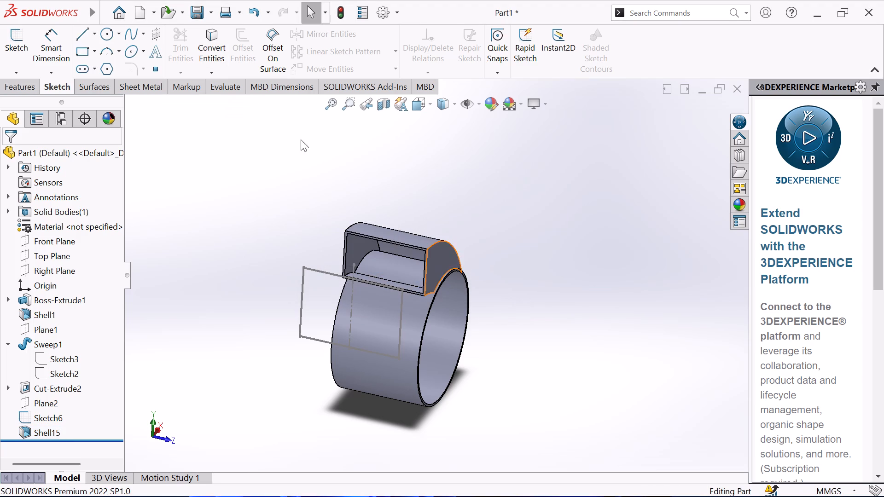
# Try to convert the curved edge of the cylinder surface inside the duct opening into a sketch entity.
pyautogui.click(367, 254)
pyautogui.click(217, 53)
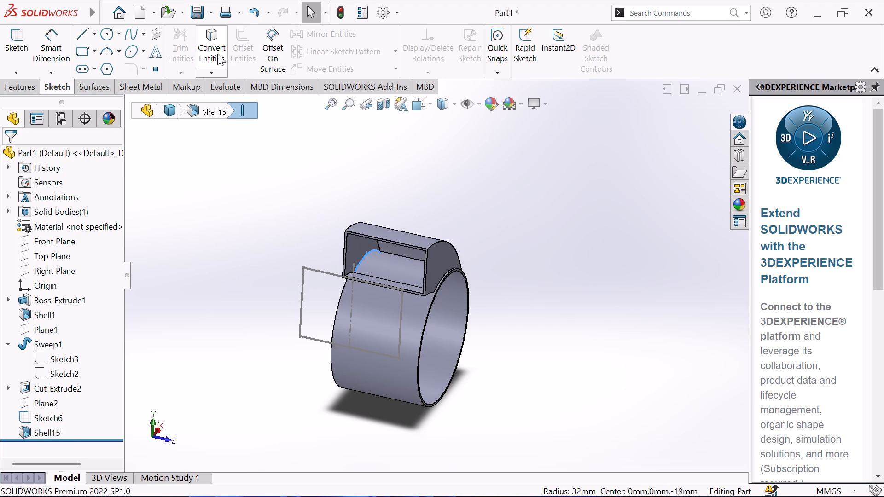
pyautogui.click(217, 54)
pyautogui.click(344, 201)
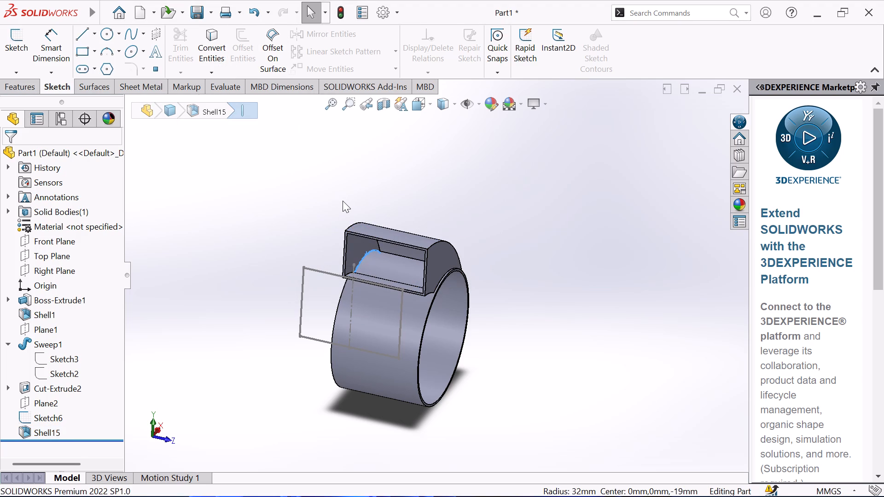
# Undo the latest shell on the swept duct and the deletion of the loft to the rectangular opening.
pyautogui.moveTo(339, 277); pyautogui.dragTo(346, 315, button='middle')
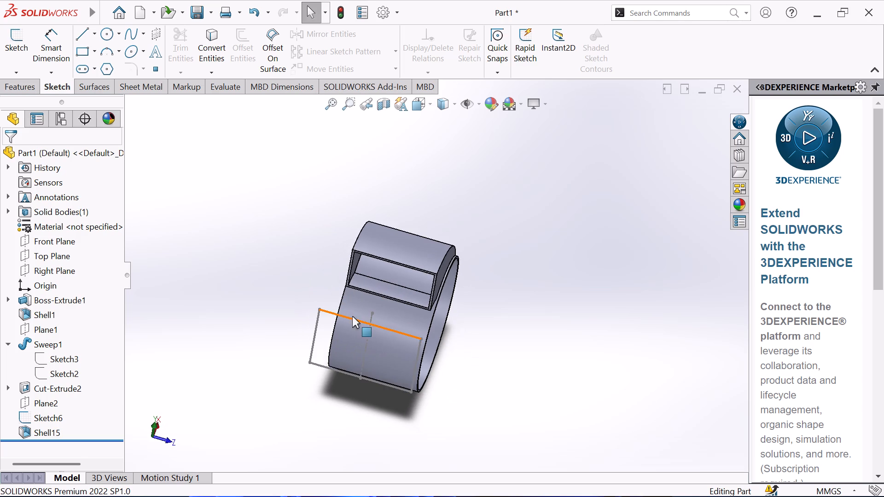
pyautogui.scroll(-2, 419, 244)
pyautogui.moveTo(420, 236); pyautogui.dragTo(409, 180, button='middle')
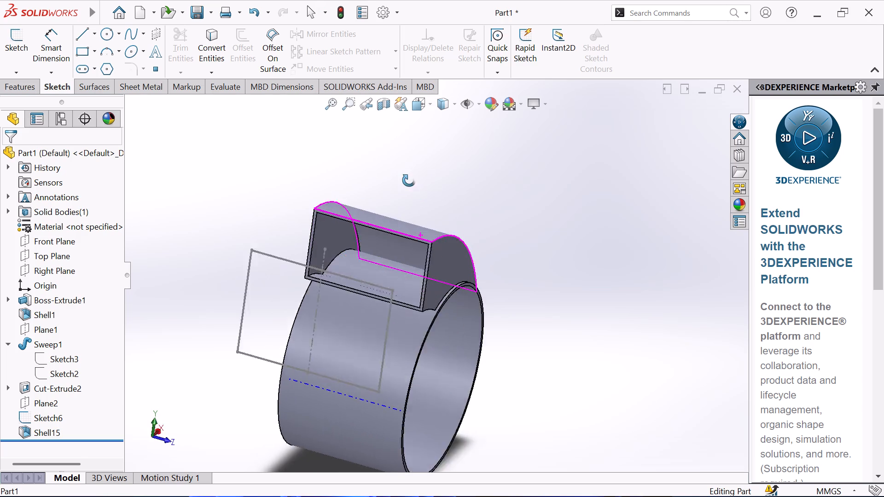
pyautogui.moveTo(409, 180); pyautogui.dragTo(377, 189, button='middle')
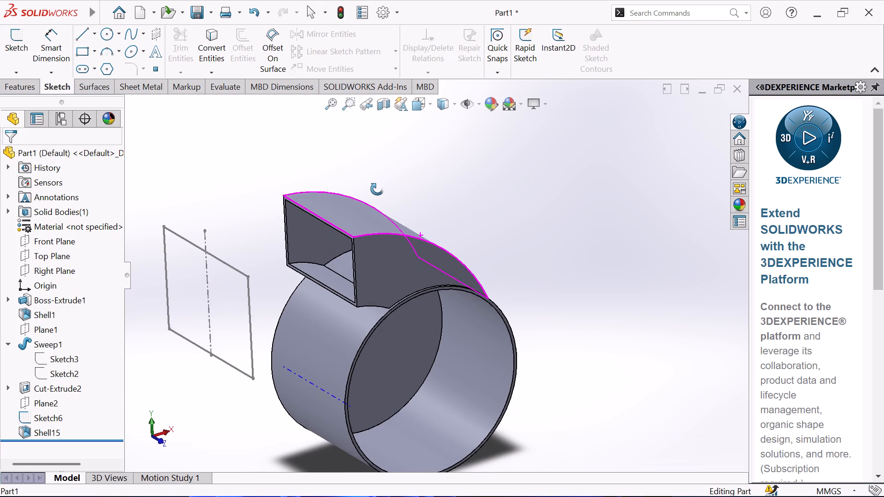
pyautogui.moveTo(377, 189); pyautogui.dragTo(405, 210, button='middle')
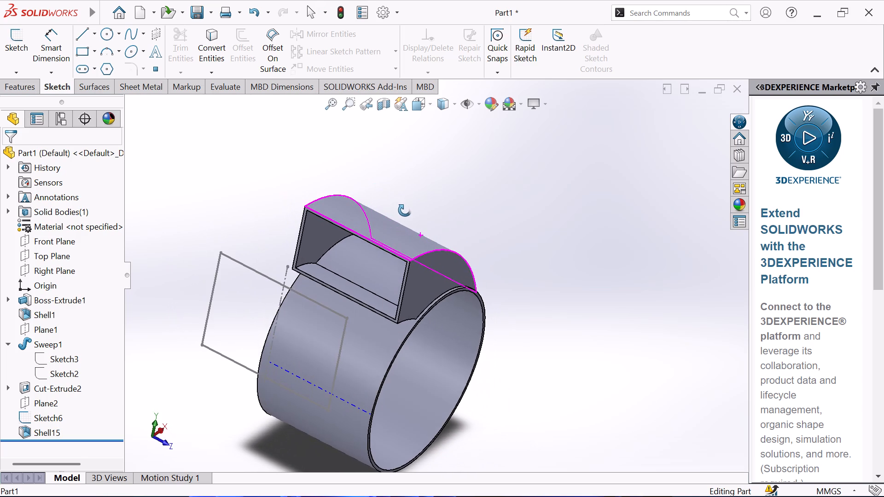
pyautogui.moveTo(405, 210); pyautogui.dragTo(351, 185, button='middle')
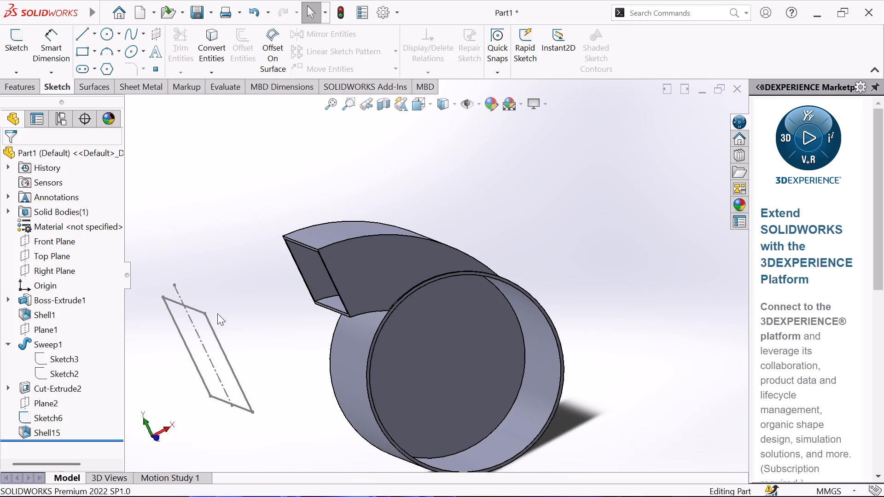
pyautogui.hotkey('ctrl', 'z')
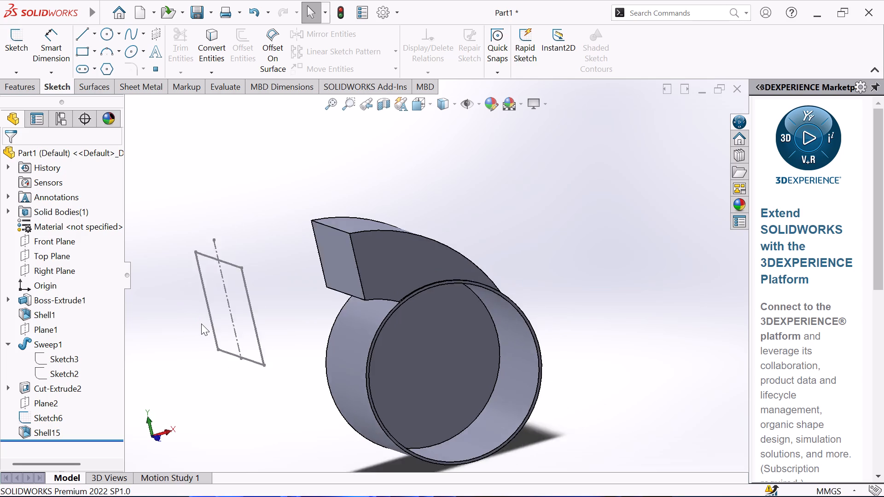
pyautogui.hotkey('ctrl', 'z')
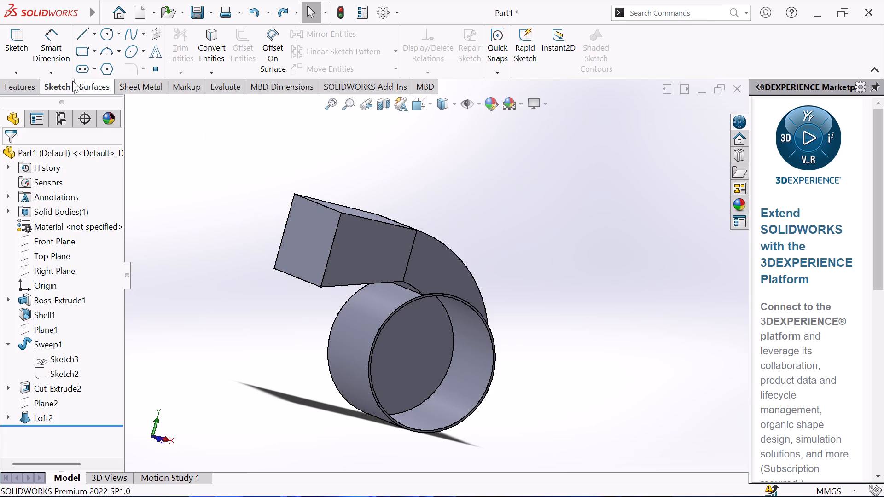
# Shell the part at 1 mm thickness, removing the loft's rectangular end face.
pyautogui.click(7, 85)
pyautogui.click(415, 67)
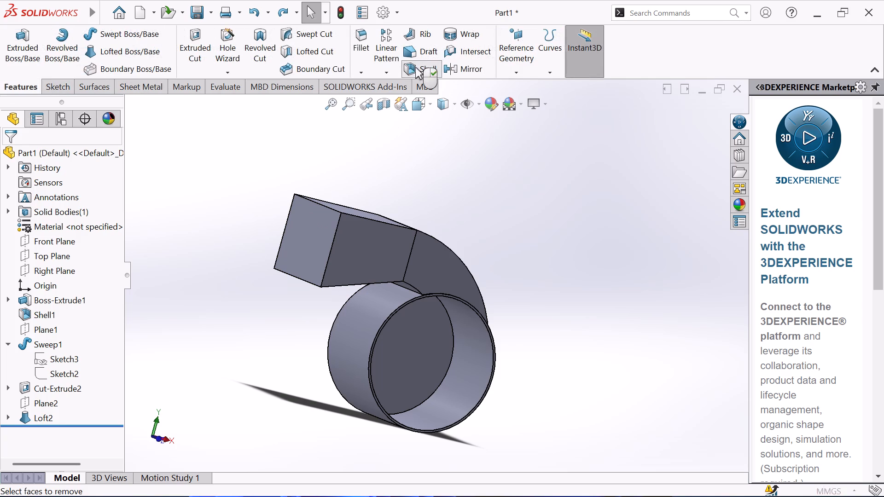
pyautogui.click(314, 226)
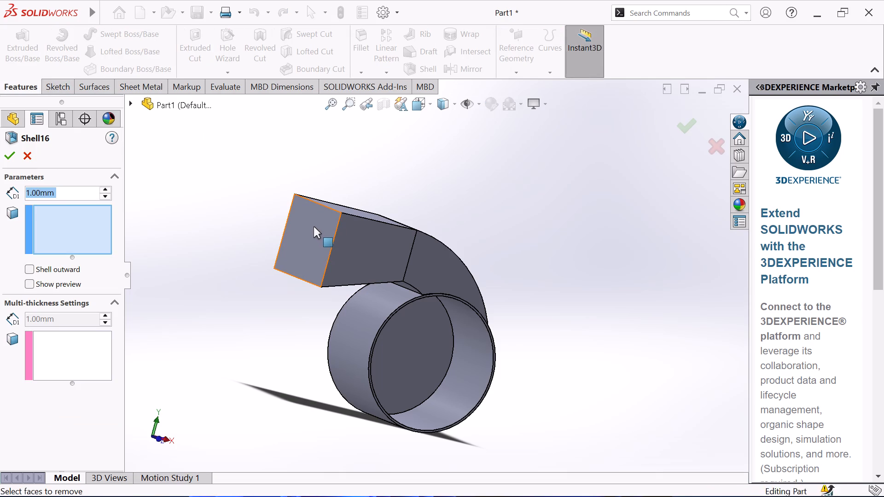
pyautogui.click(9, 158)
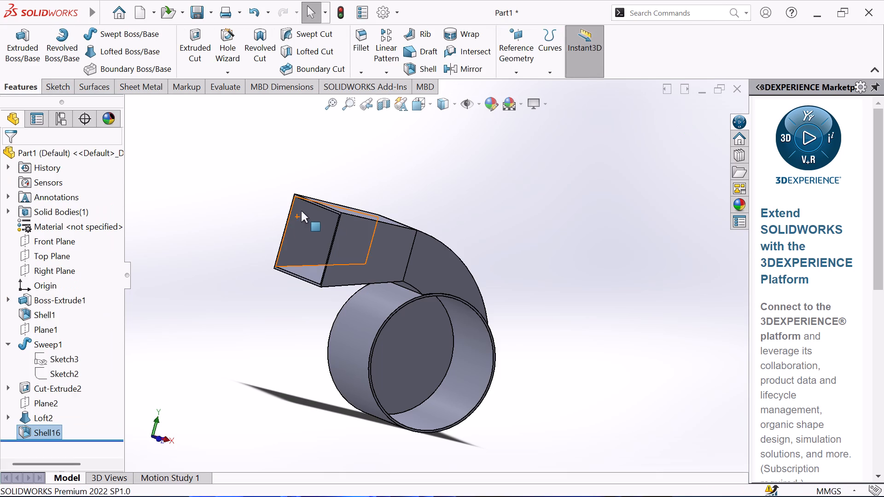
pyautogui.click(256, 191)
# Examine the shelled loft, the swept duct and the open cylinder from several sides.
pyautogui.moveTo(268, 239); pyautogui.dragTo(301, 280, button='middle')
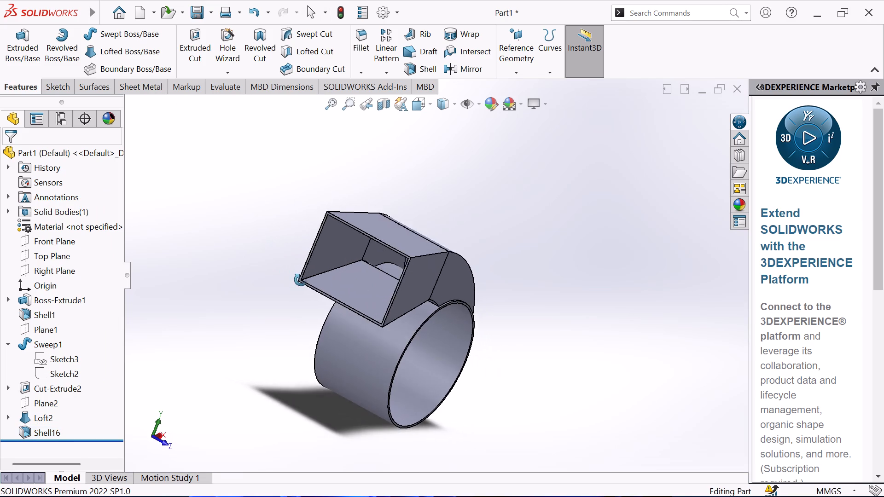
pyautogui.moveTo(301, 280); pyautogui.dragTo(317, 305, button='middle')
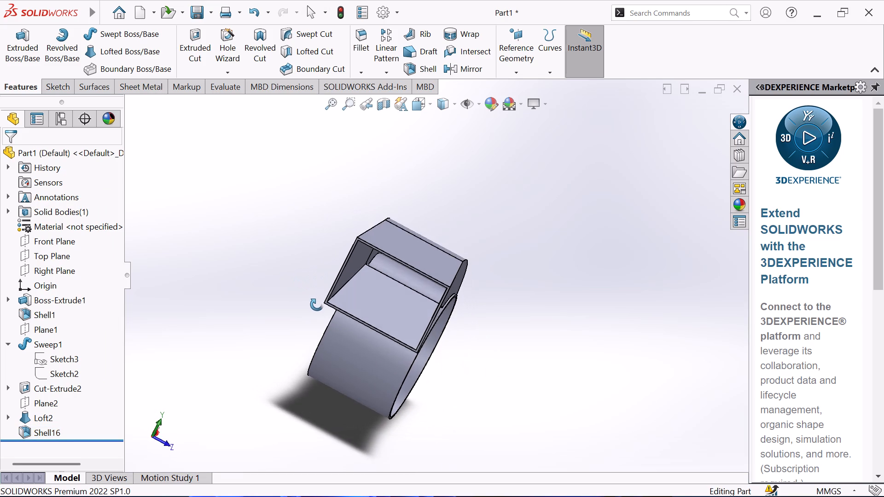
pyautogui.moveTo(317, 305); pyautogui.dragTo(258, 214, button='middle')
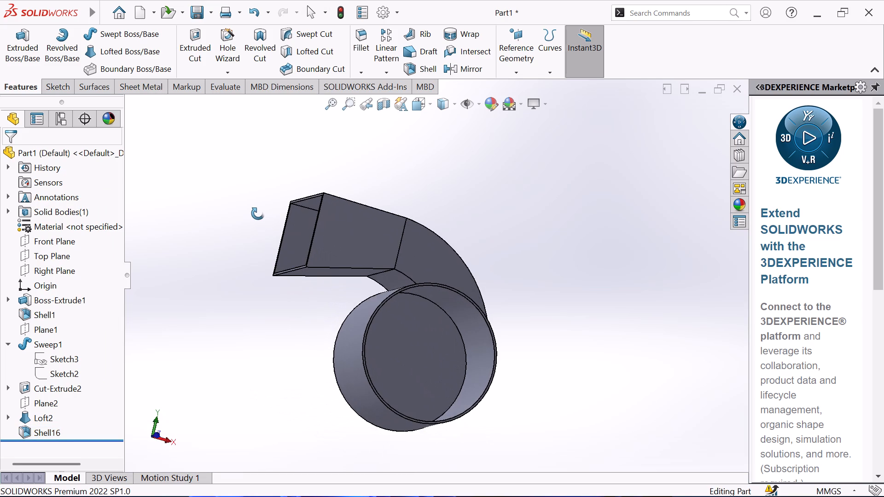
pyautogui.moveTo(258, 214); pyautogui.dragTo(258, 213, button='middle')
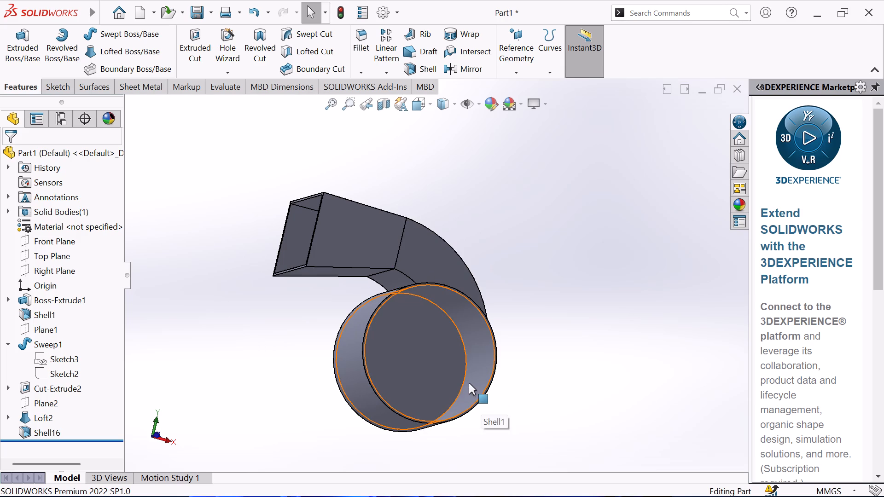
pyautogui.scroll(1, 468, 380)
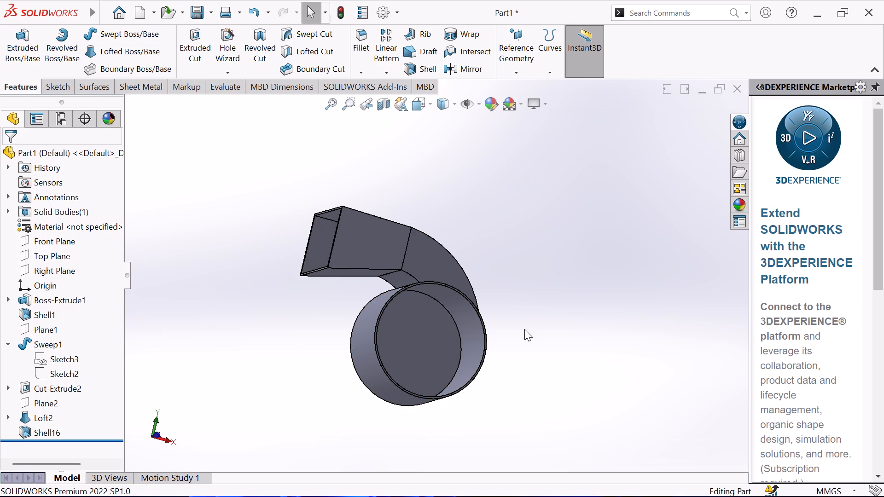
pyautogui.scroll(-1, 524, 330)
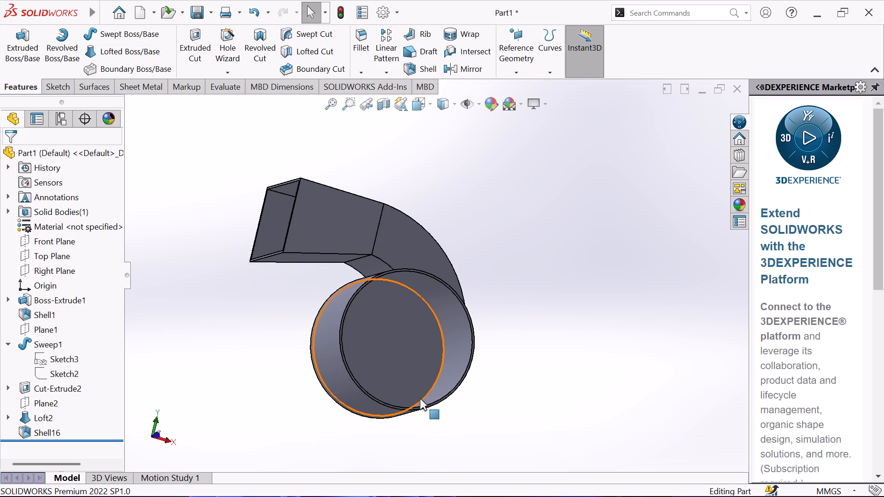
pyautogui.scroll(1, 419, 396)
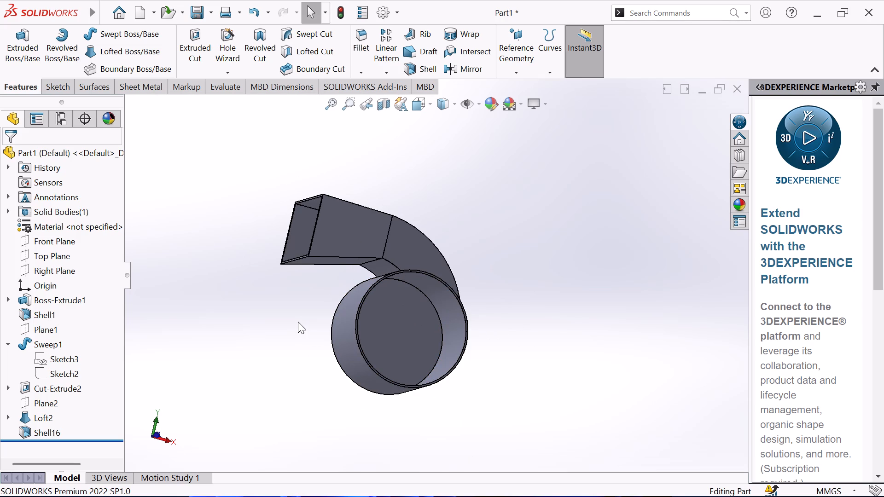
pyautogui.moveTo(297, 321); pyautogui.dragTo(295, 321, button='middle')
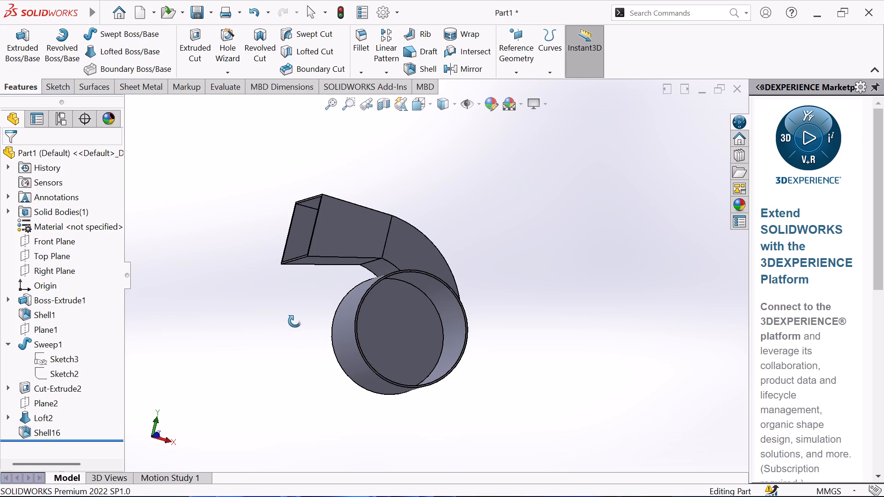
pyautogui.moveTo(295, 321); pyautogui.dragTo(266, 329, button='middle')
pyautogui.scroll(-1, 352, 321)
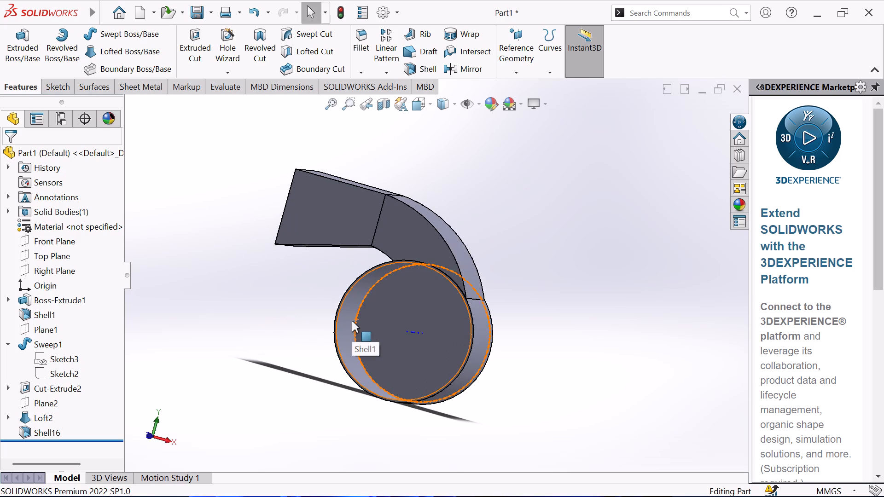
pyautogui.moveTo(352, 319); pyautogui.dragTo(353, 319, button='middle')
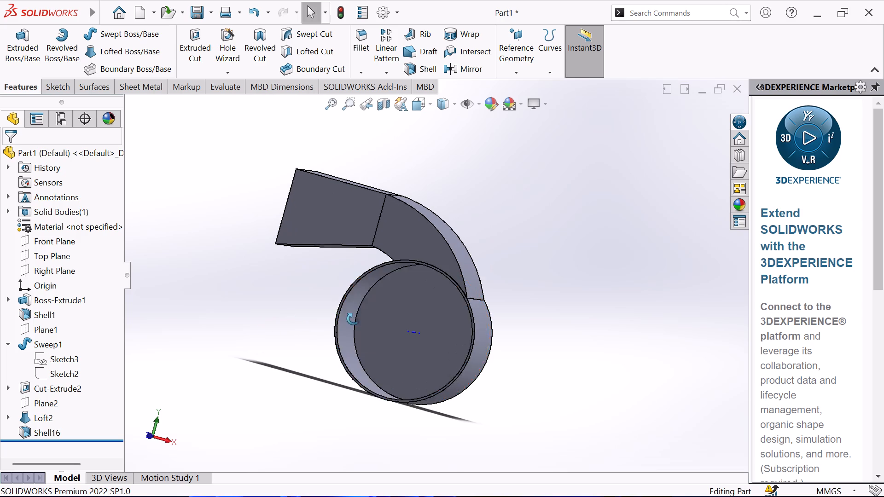
pyautogui.moveTo(353, 319); pyautogui.dragTo(406, 373, button='middle')
# Try to fillet the four long corner edges of the loft and the matching four edges of the swept duct at 5 mm.
pyautogui.click(367, 60)
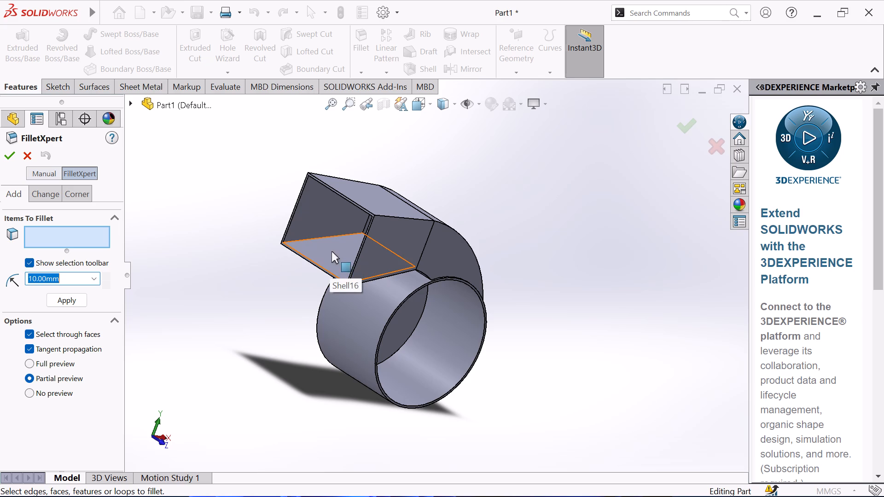
pyautogui.click(95, 277)
pyautogui.press('5')
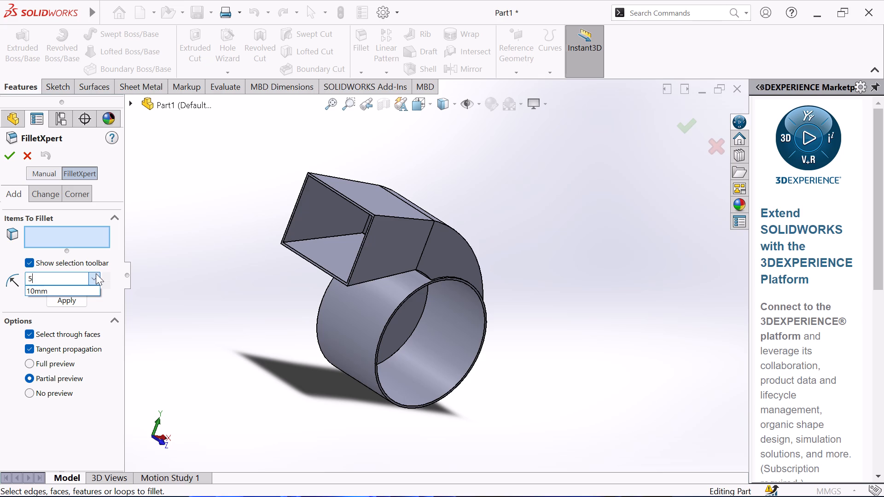
pyautogui.press('Return')
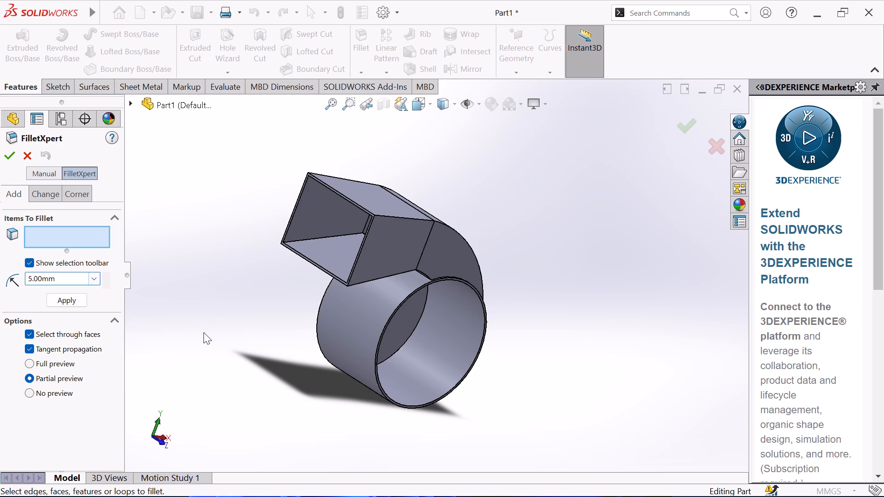
pyautogui.click(204, 332)
pyautogui.moveTo(352, 144); pyautogui.dragTo(324, 169, button='middle')
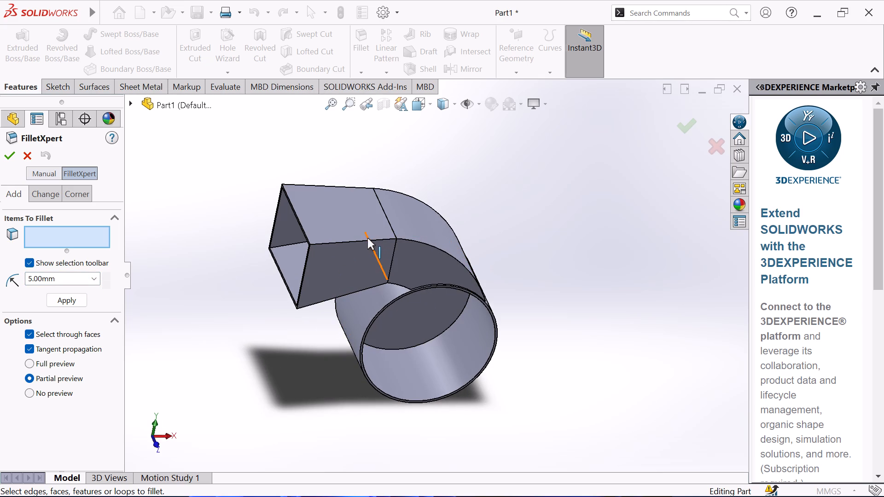
pyautogui.click(363, 240)
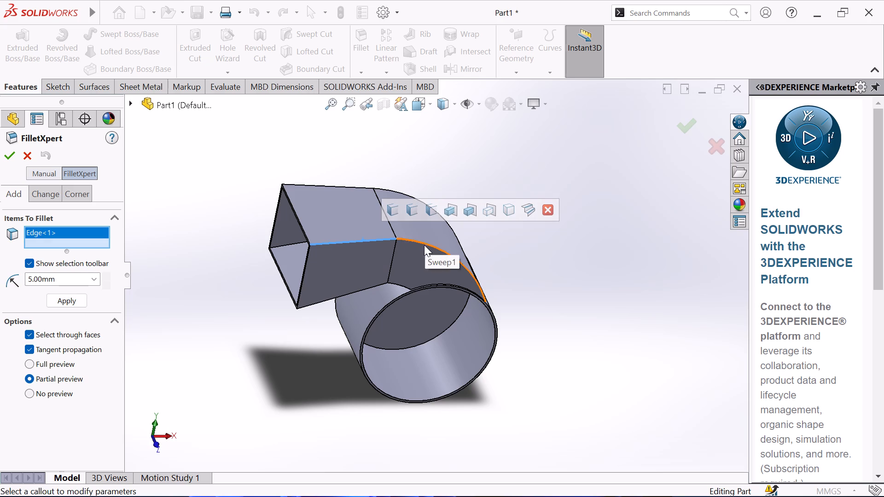
pyautogui.click(423, 244)
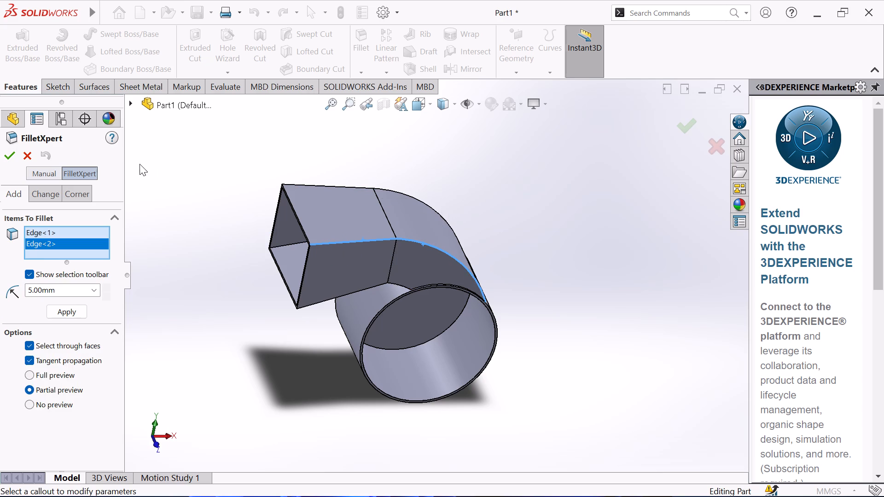
pyautogui.moveTo(215, 151); pyautogui.dragTo(170, 313, button='middle')
pyautogui.click(269, 275)
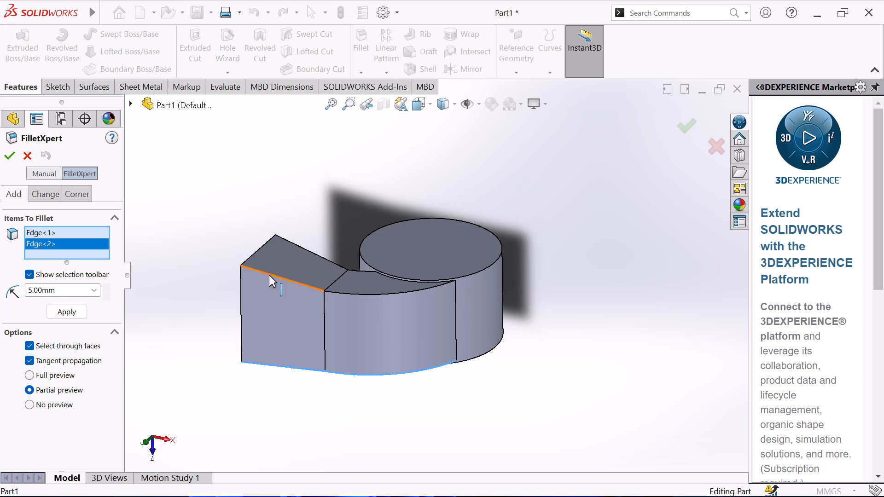
pyautogui.click(358, 296)
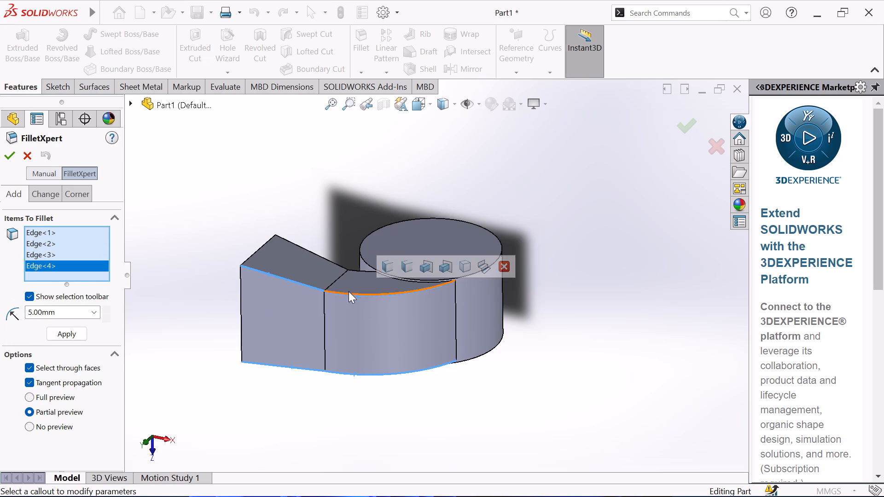
pyautogui.click(305, 249)
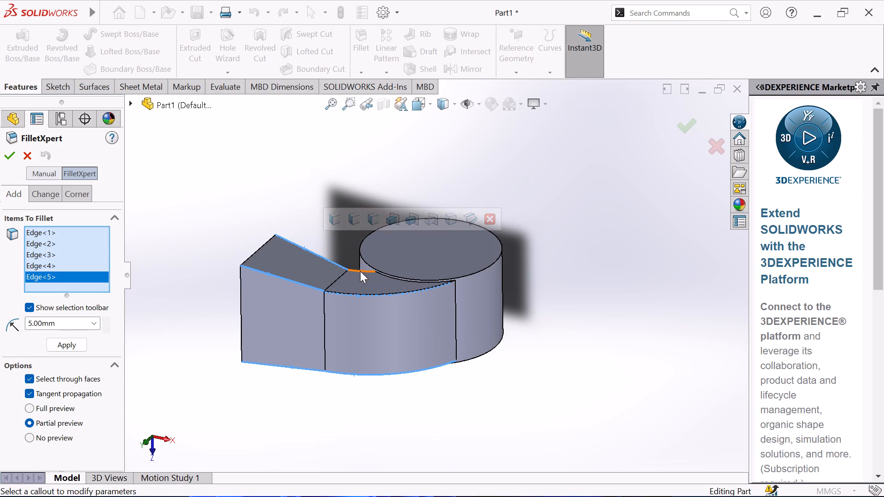
pyautogui.click(360, 271)
pyautogui.moveTo(292, 264); pyautogui.dragTo(355, 114, button='middle')
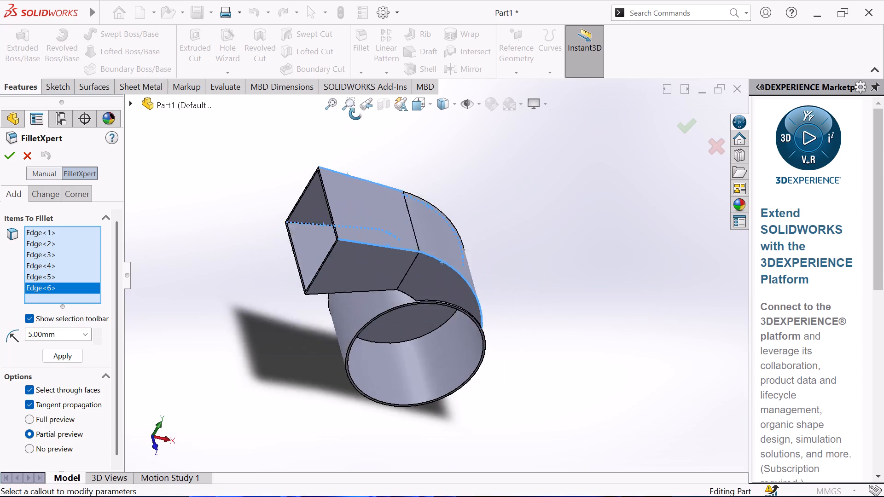
pyautogui.moveTo(355, 114); pyautogui.dragTo(368, 61, button='middle')
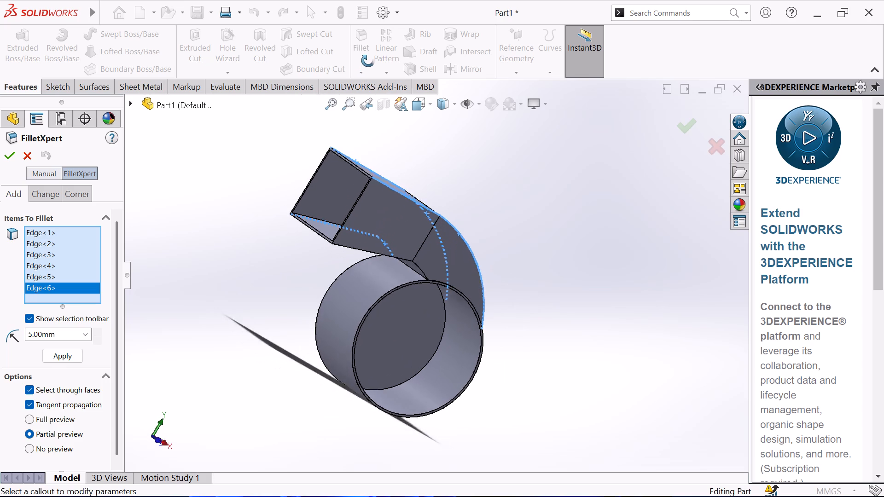
pyautogui.moveTo(368, 61); pyautogui.dragTo(368, 60, button='middle')
pyautogui.moveTo(266, 255); pyautogui.dragTo(237, 222, button='middle')
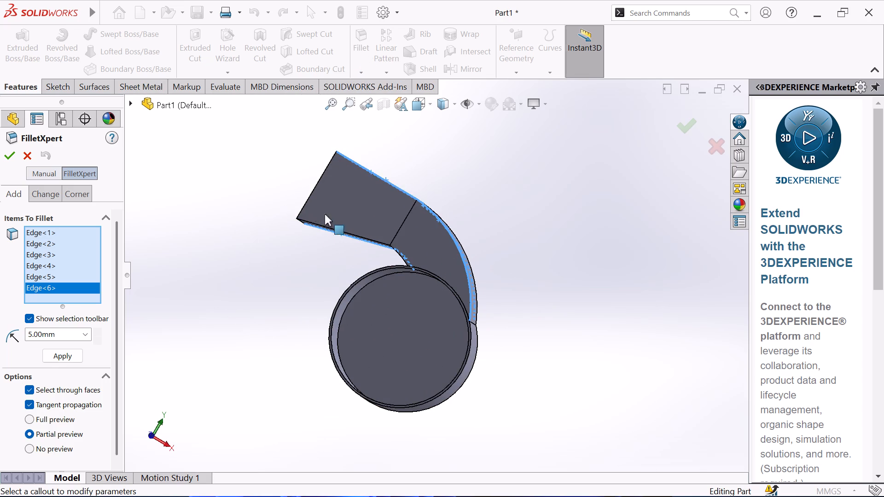
pyautogui.moveTo(329, 237); pyautogui.dragTo(311, 277, button='middle')
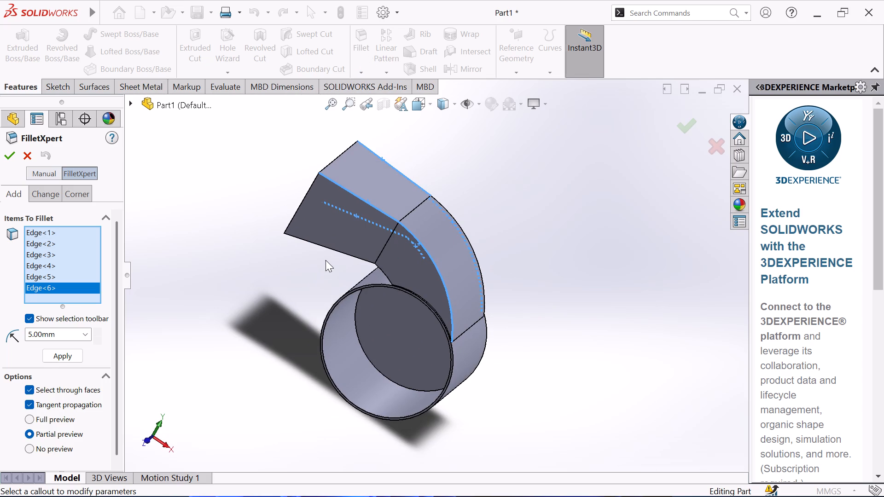
pyautogui.click(333, 250)
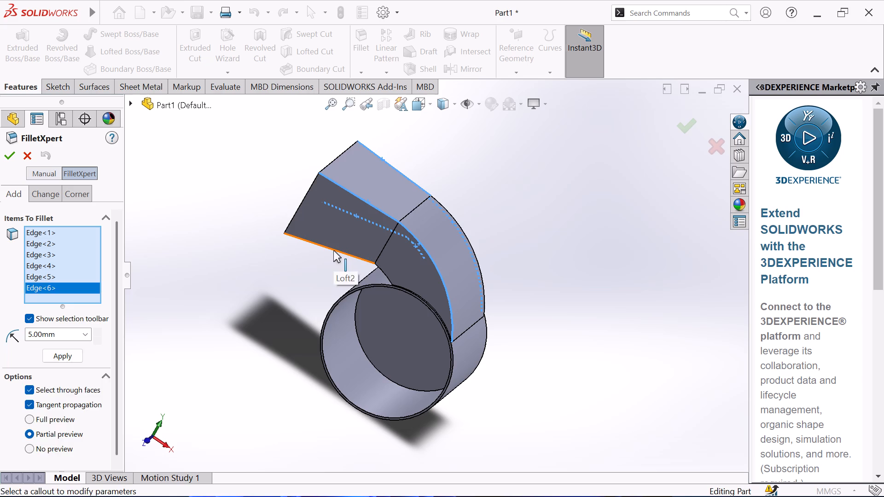
pyautogui.click(386, 277)
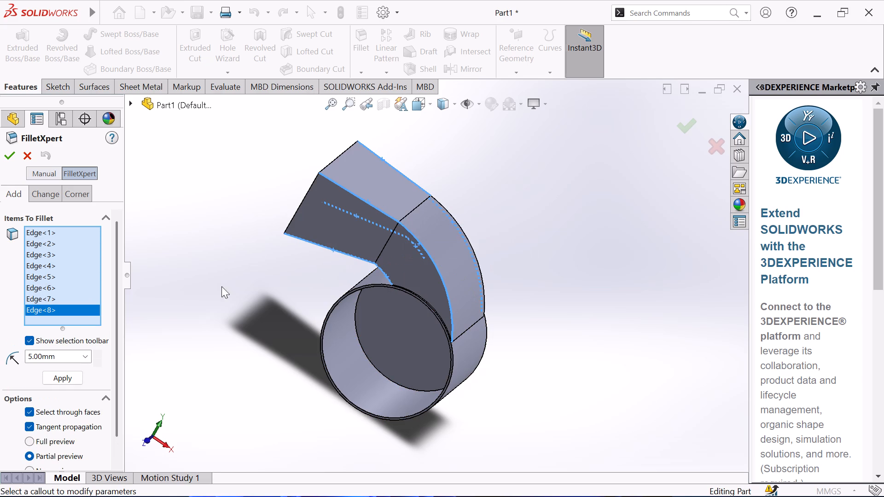
pyautogui.click(13, 160)
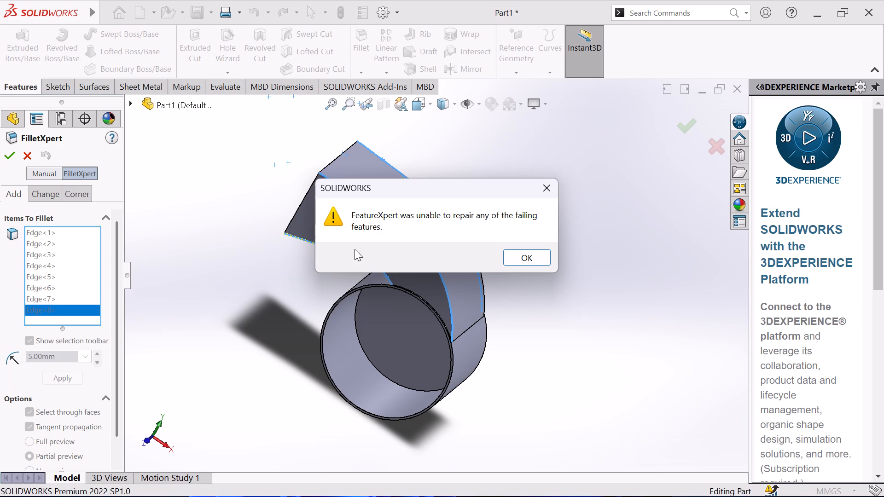
pyautogui.click(527, 258)
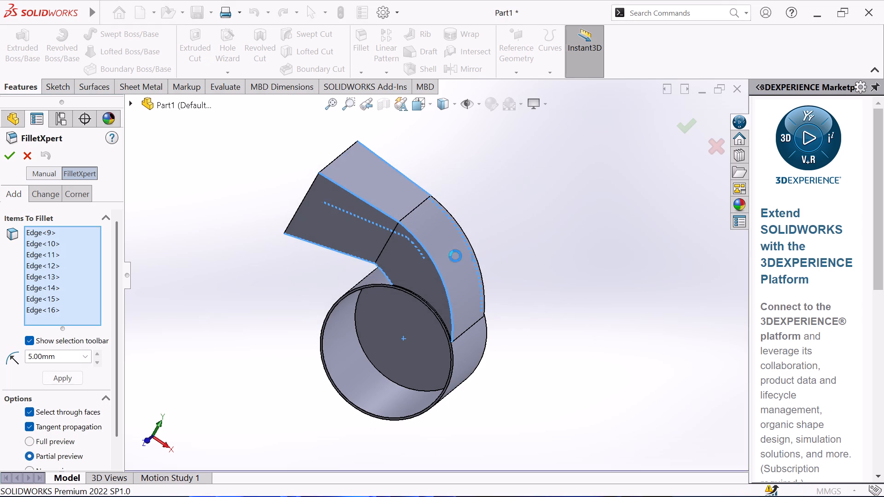
# Set the fillet radius to 3 mm for the selected loft and duct edges and apply the fillet.
pyautogui.doubleClick(64, 355)
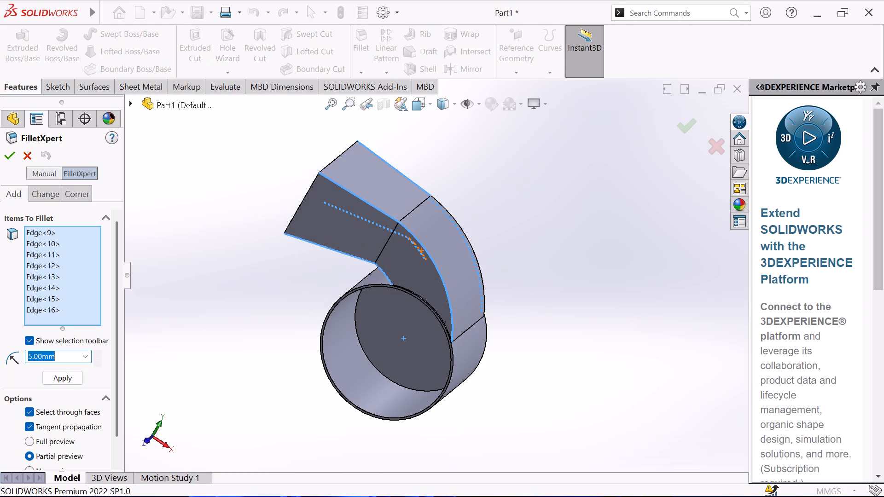
pyautogui.press('3')
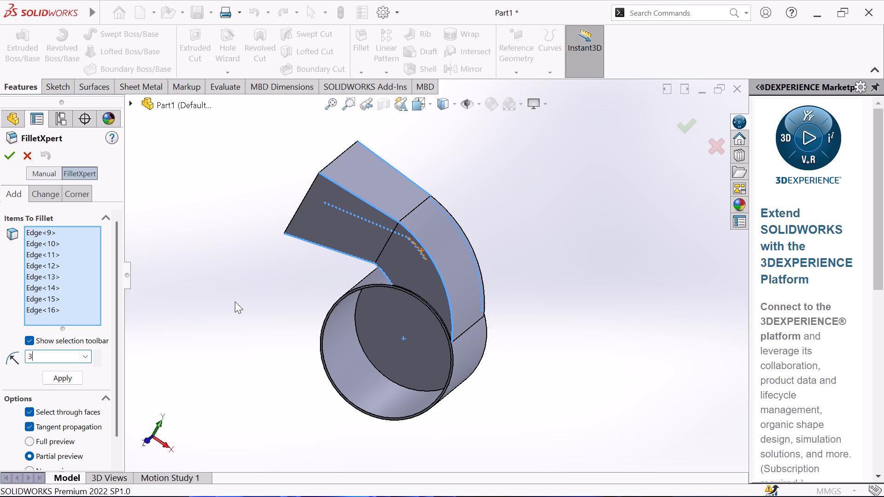
pyautogui.click(235, 301)
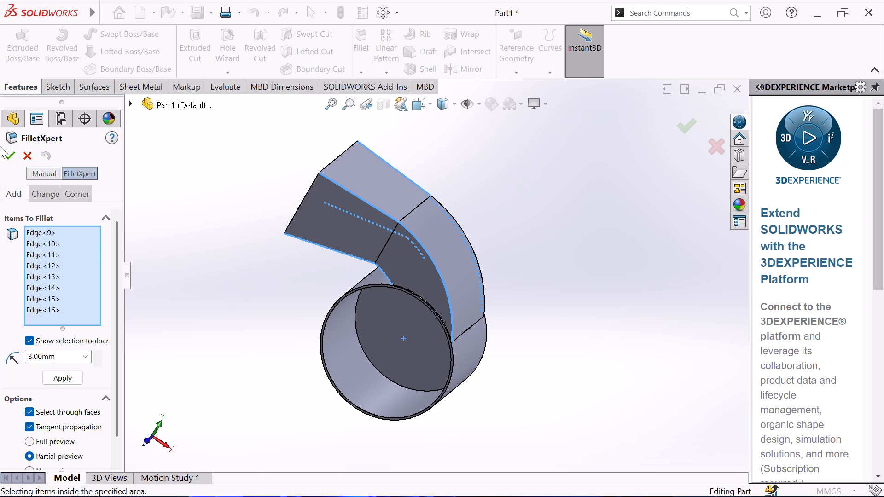
pyautogui.click(3, 151)
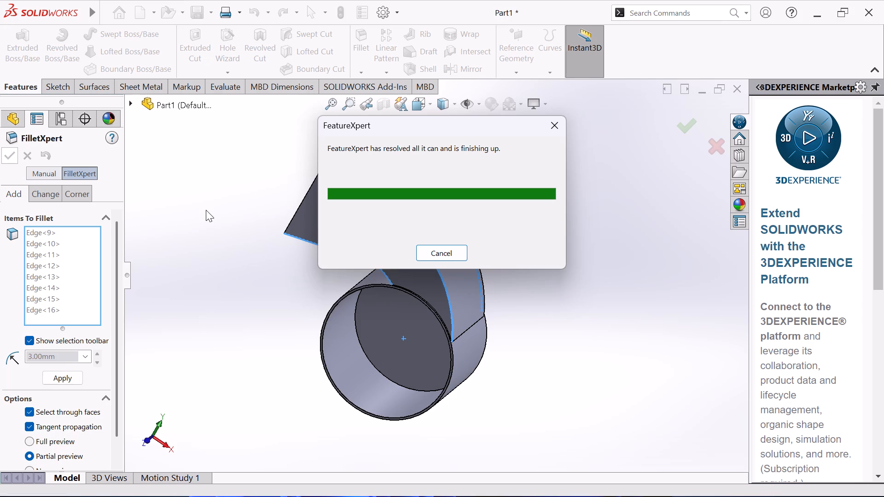
pyautogui.click(439, 257)
pyautogui.click(556, 127)
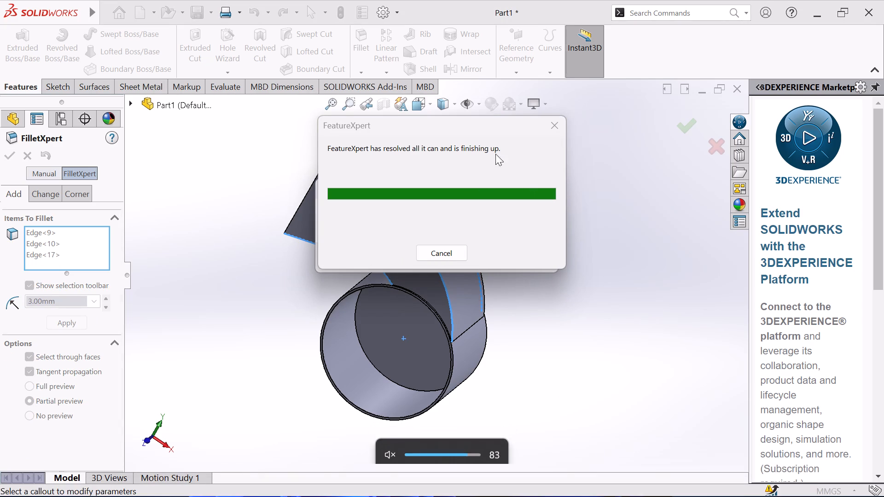
pyautogui.click(550, 121)
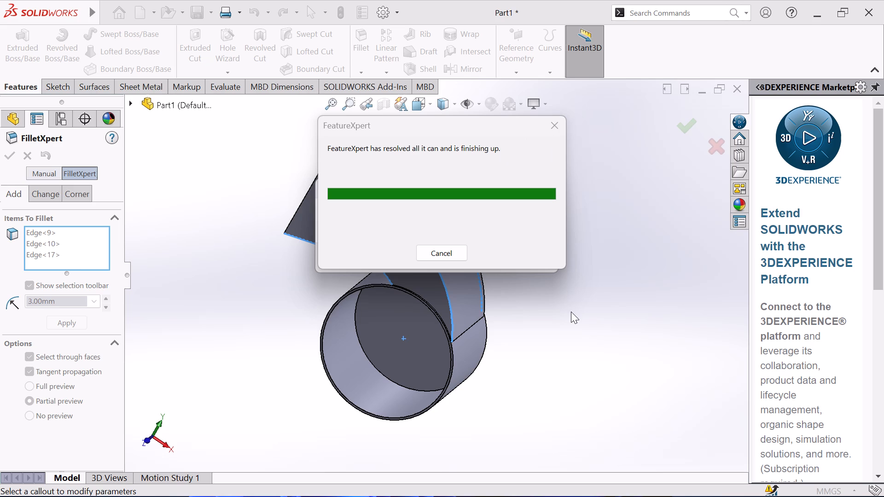
pyautogui.moveTo(571, 312); pyautogui.dragTo(546, 344, button='middle')
pyautogui.scroll(2, 546, 344)
pyautogui.click(138, 370)
pyautogui.click(65, 344)
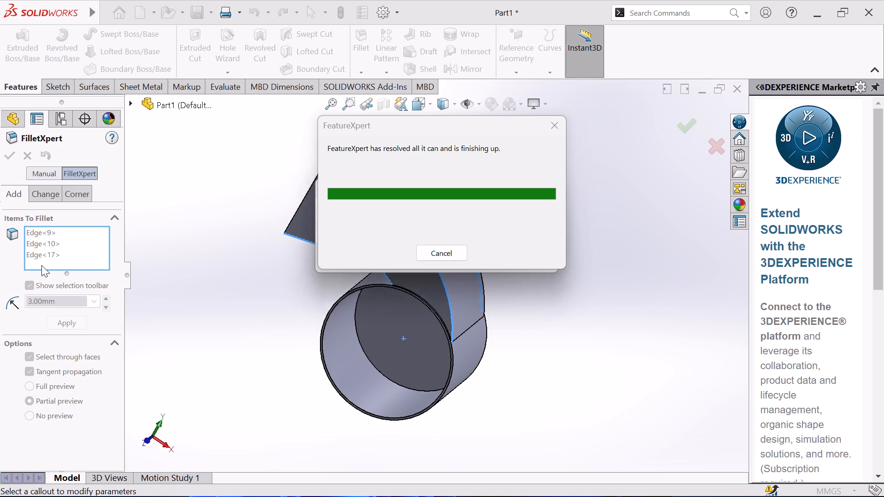
pyautogui.press('Escape')
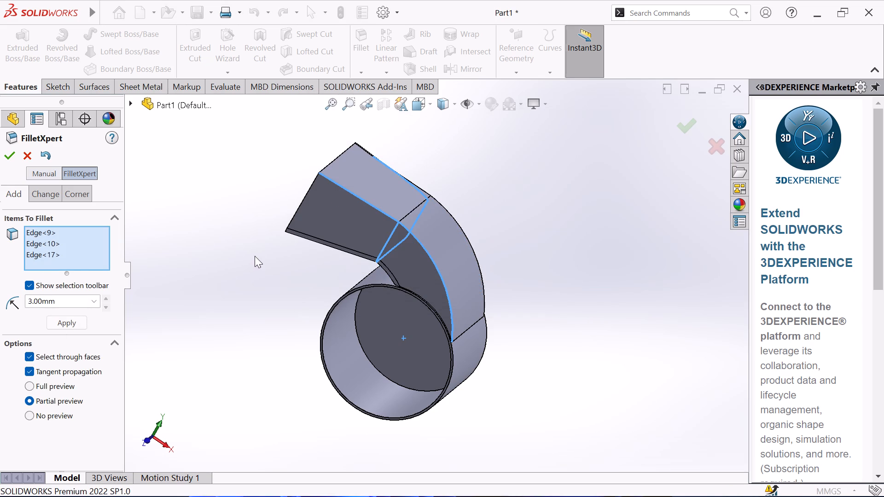
# Set the fillet radius to 2 mm for the remaining selected loft and duct edges and finish the fillet.
pyautogui.doubleClick(62, 301)
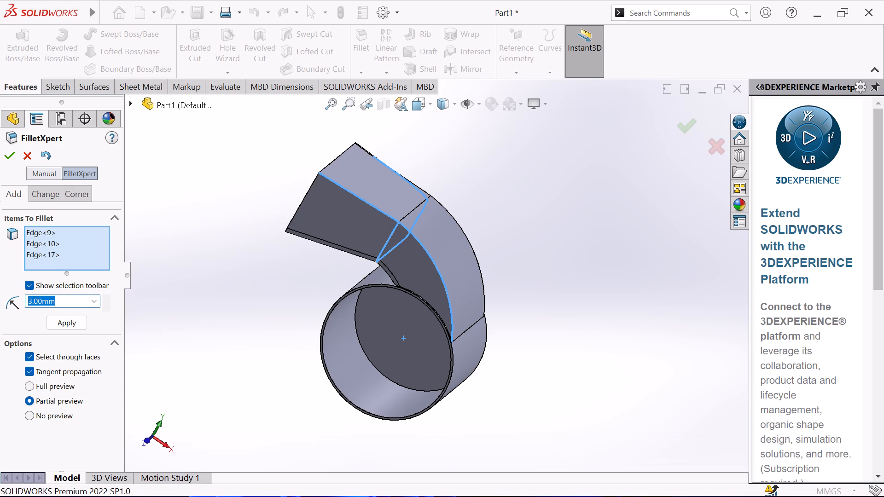
pyautogui.press('2')
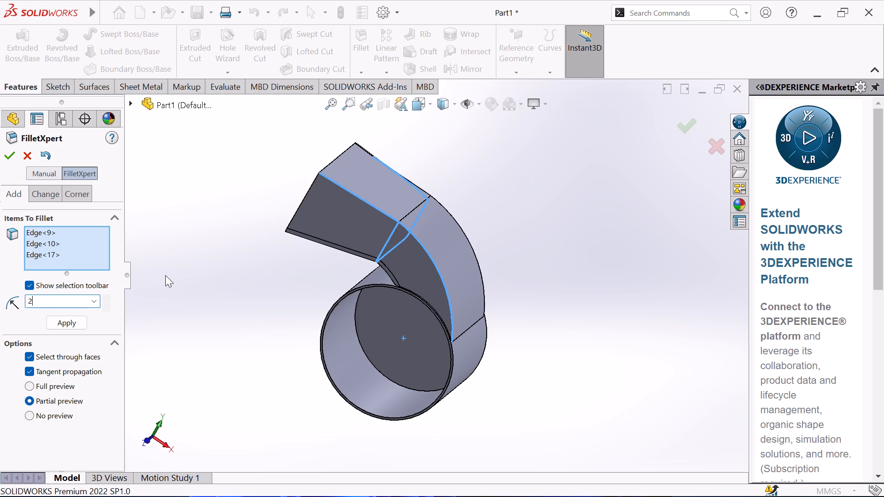
pyautogui.click(165, 275)
pyautogui.click(165, 278)
pyautogui.moveTo(166, 277); pyautogui.dragTo(170, 284, button='middle')
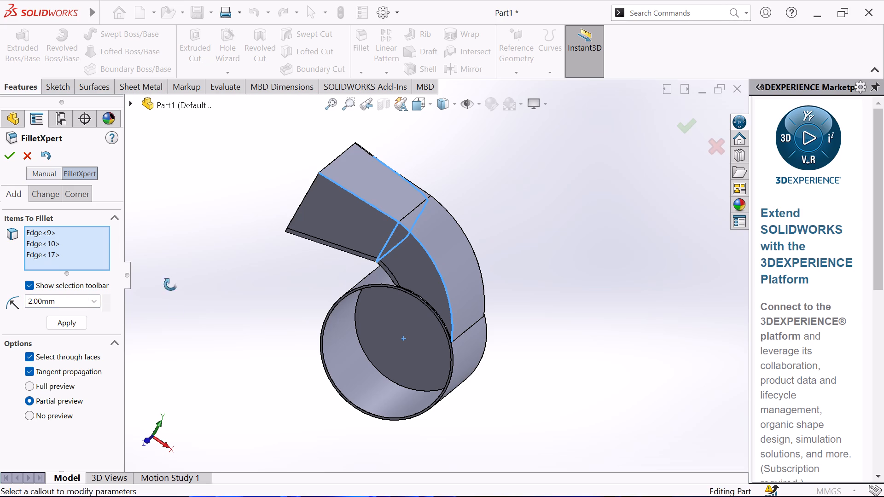
pyautogui.moveTo(170, 284); pyautogui.dragTo(208, 285, button='middle')
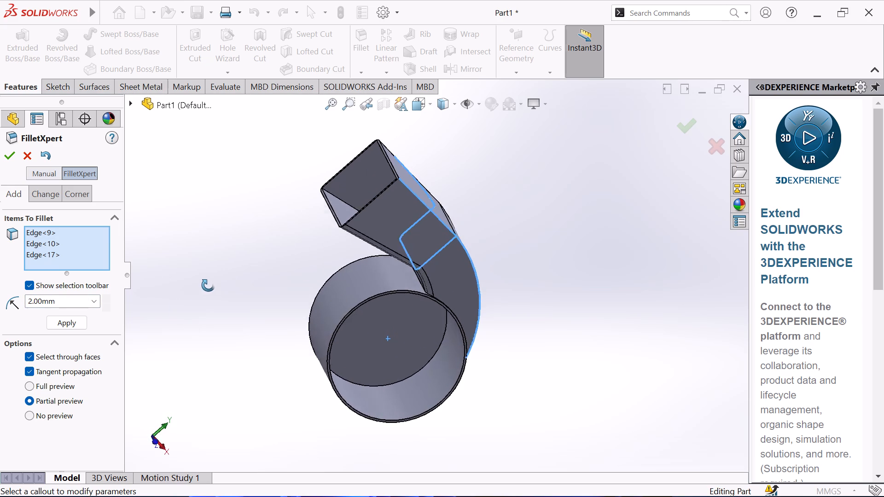
pyautogui.moveTo(208, 285); pyautogui.dragTo(314, 353, button='middle')
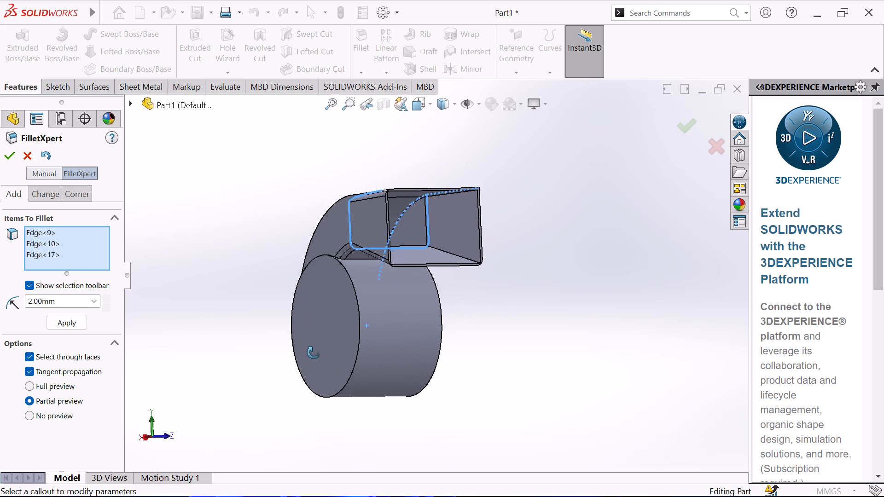
pyautogui.moveTo(314, 353); pyautogui.dragTo(307, 377, button='middle')
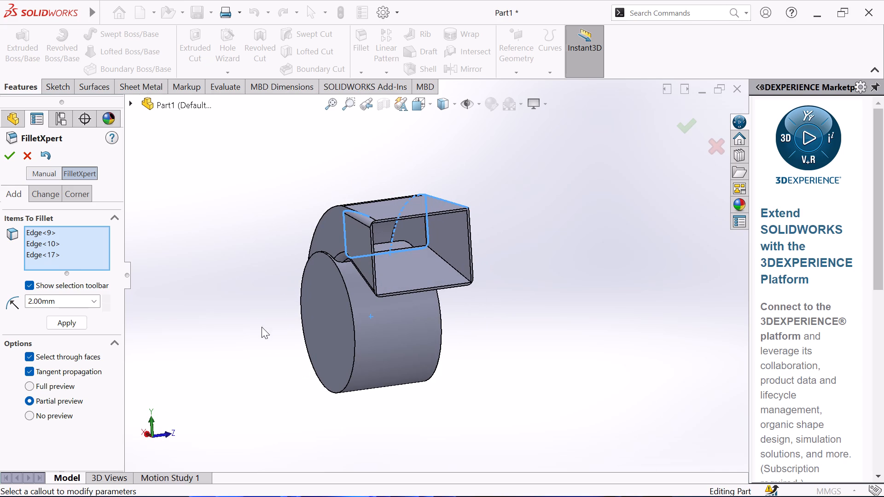
pyautogui.click(3, 151)
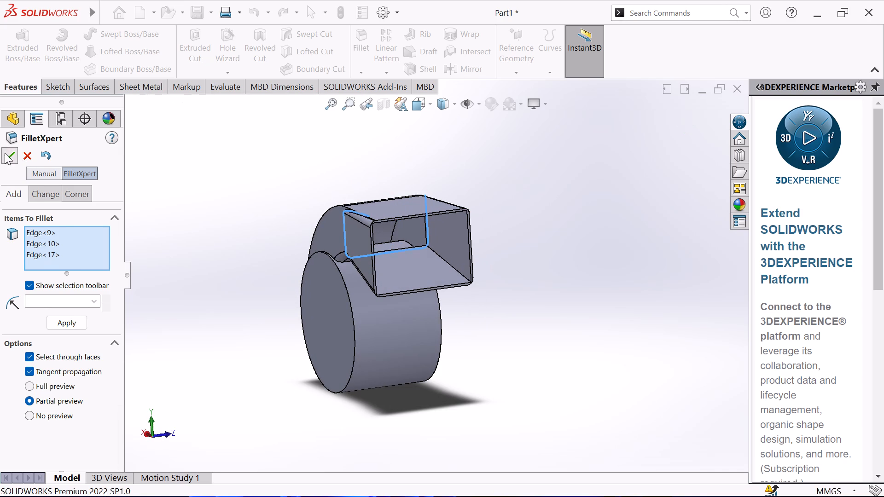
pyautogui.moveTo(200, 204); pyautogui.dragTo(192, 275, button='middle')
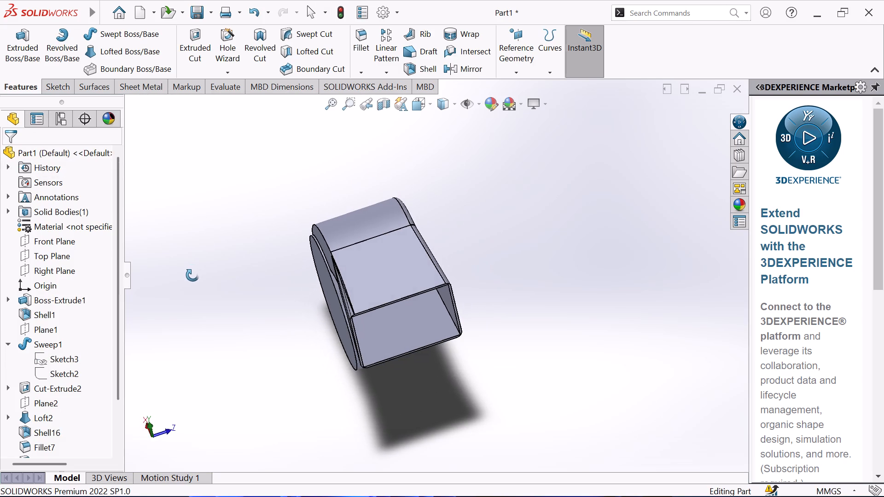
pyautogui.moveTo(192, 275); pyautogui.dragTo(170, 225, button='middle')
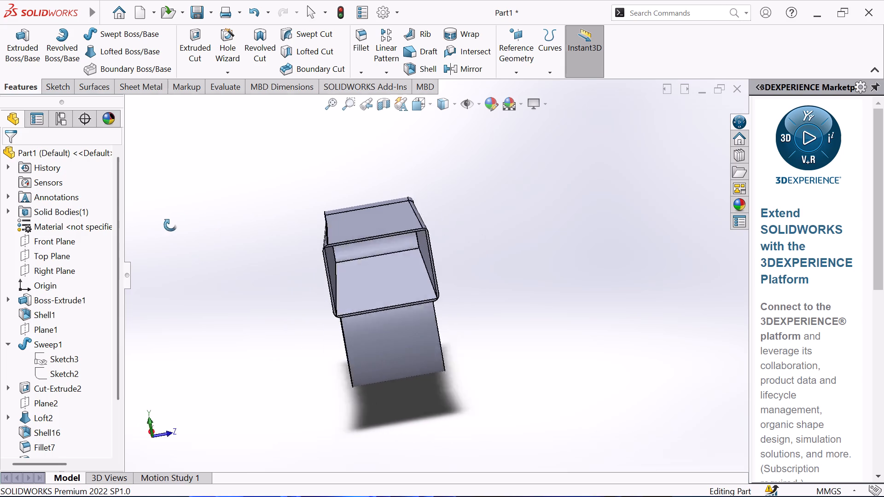
# Examine the filleted loft, the swept duct and the open cylinder from several sides.
pyautogui.moveTo(170, 225); pyautogui.dragTo(77, 281, button='middle')
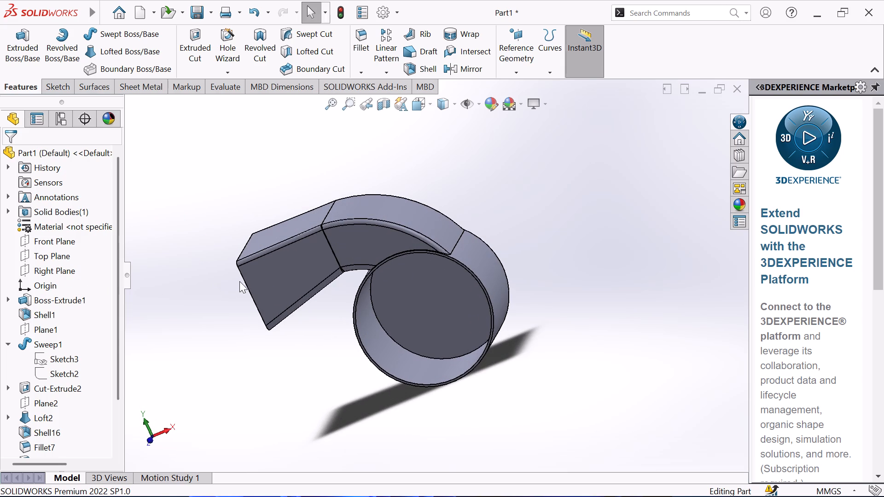
pyautogui.moveTo(239, 280); pyautogui.dragTo(216, 264, button='middle')
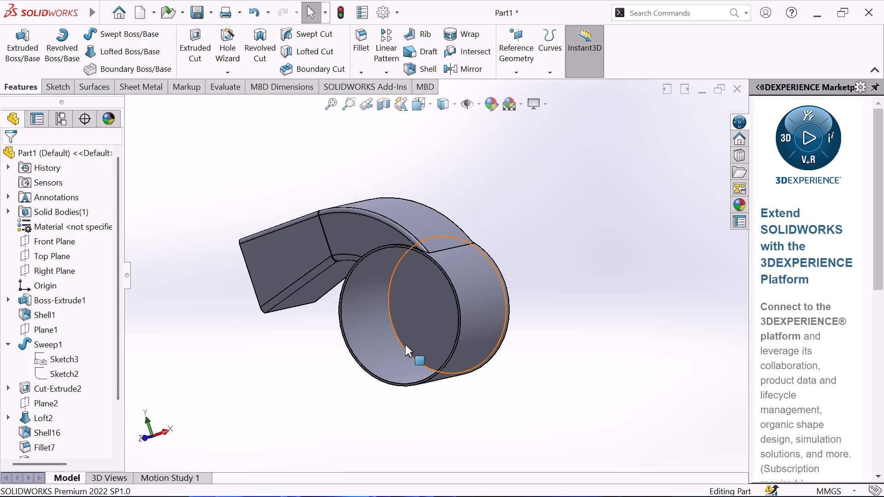
pyautogui.scroll(1, 407, 342)
pyautogui.moveTo(407, 340); pyautogui.dragTo(417, 330, button='middle')
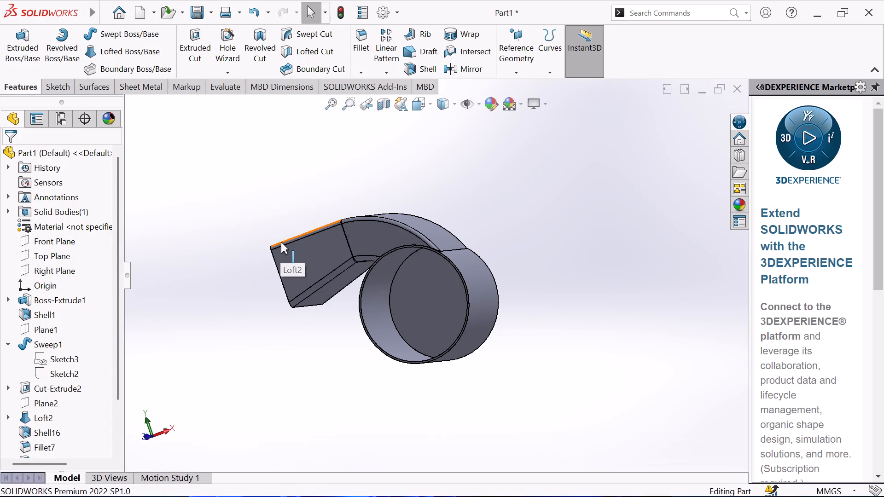
pyautogui.moveTo(286, 240); pyautogui.dragTo(390, 267, button='middle')
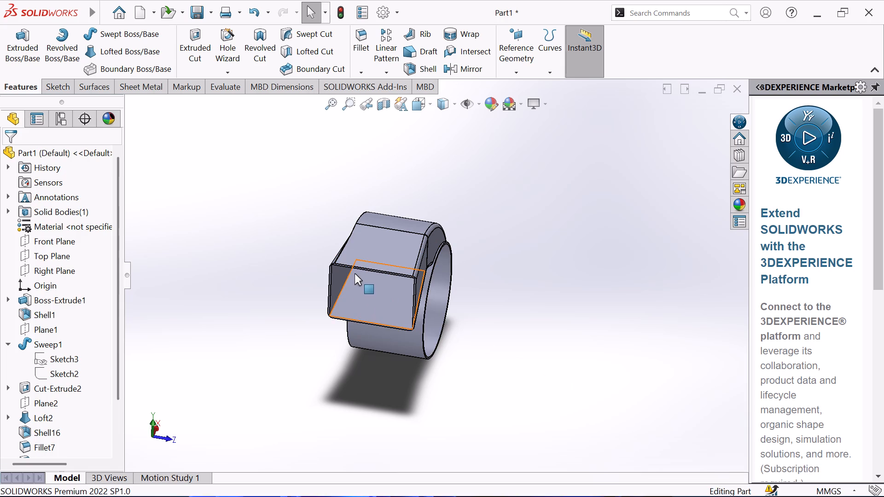
pyautogui.moveTo(353, 270); pyautogui.dragTo(342, 187, button='middle')
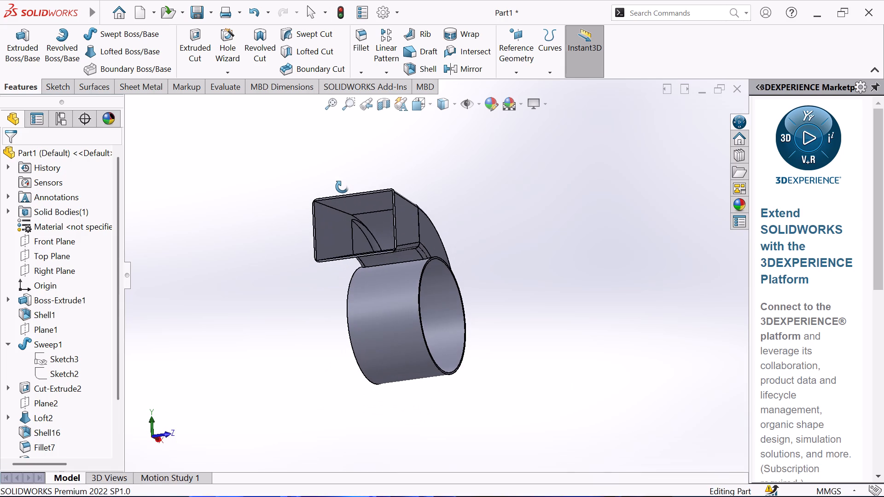
pyautogui.moveTo(342, 187); pyautogui.dragTo(227, 232, button='middle')
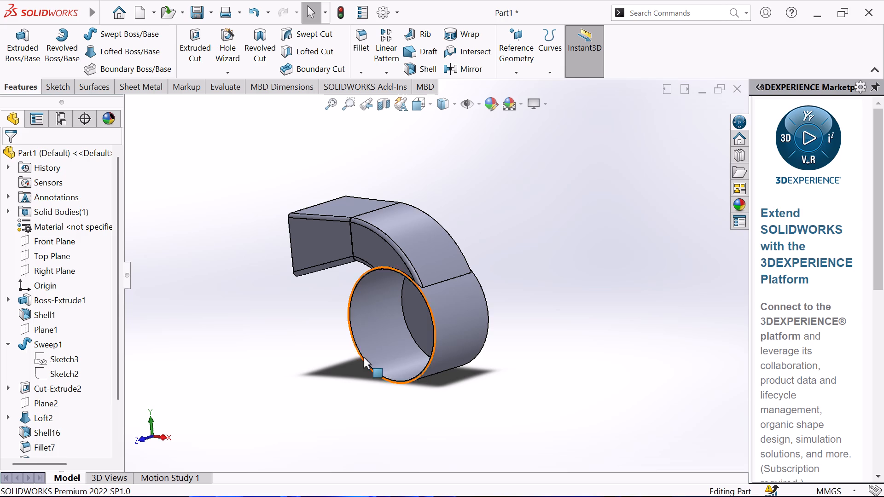
pyautogui.scroll(-1, 343, 306)
pyautogui.scroll(1, 344, 306)
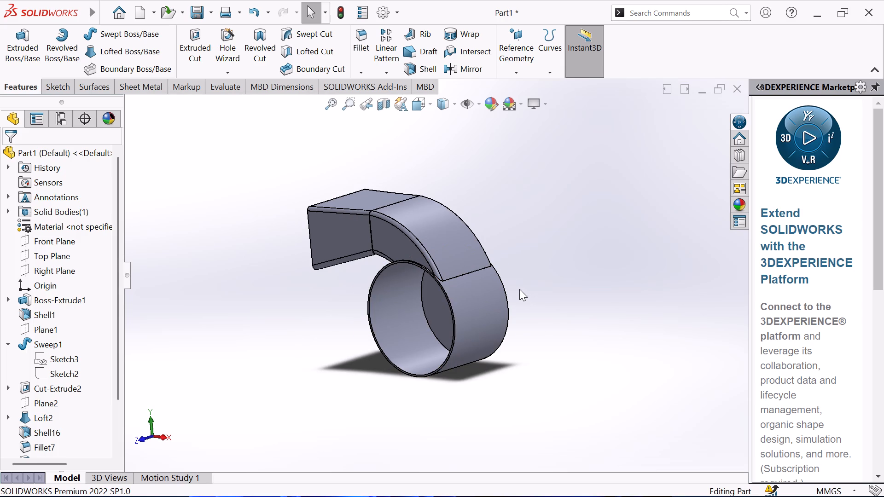
pyautogui.moveTo(439, 329); pyautogui.dragTo(442, 321, button='middle')
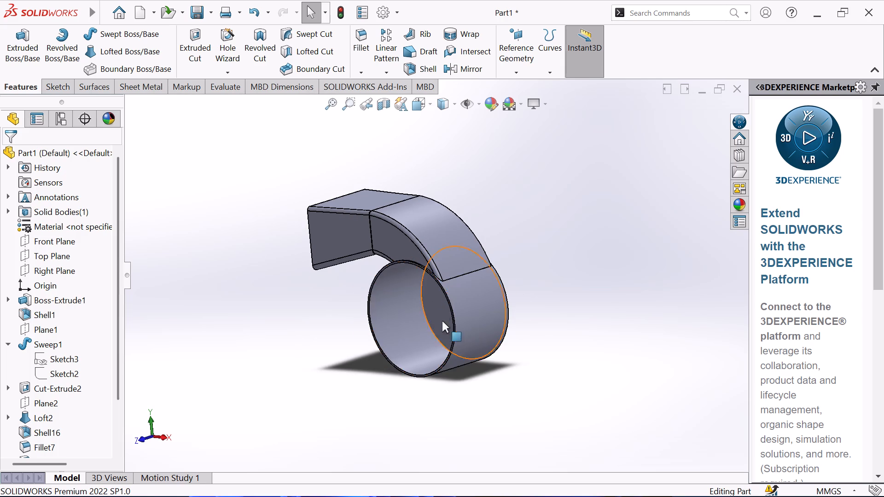
# Start a new sketch on the thin annular rim face at the cylinder's open end.
pyautogui.moveTo(442, 321); pyautogui.dragTo(471, 296, button='middle')
pyautogui.scroll(-3, 452, 273)
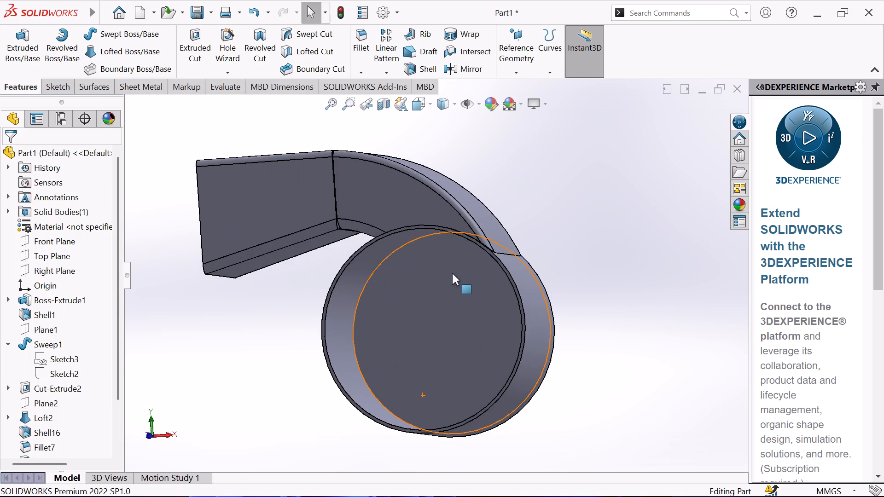
pyautogui.scroll(-3, 501, 264)
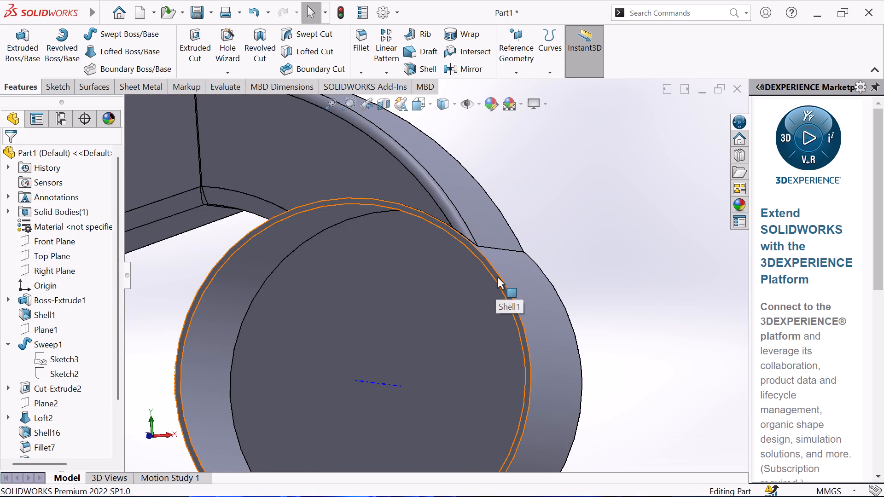
pyautogui.click(497, 277)
pyautogui.click(552, 248)
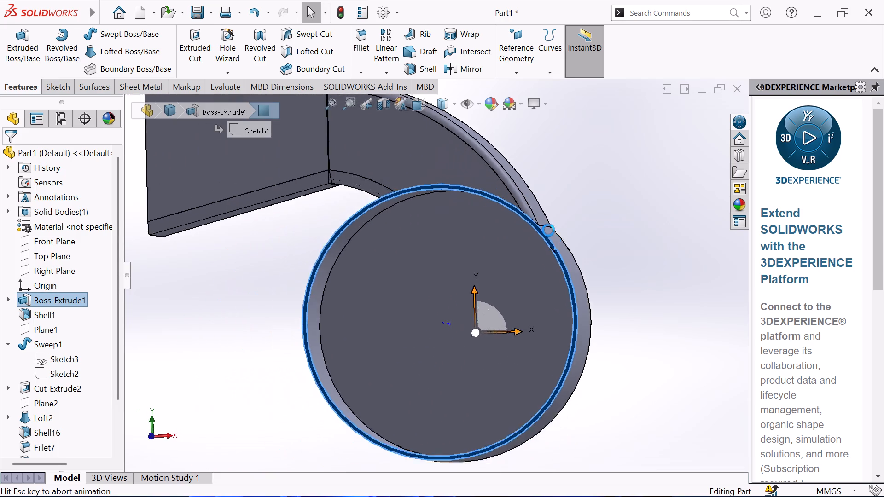
pyautogui.click(346, 254)
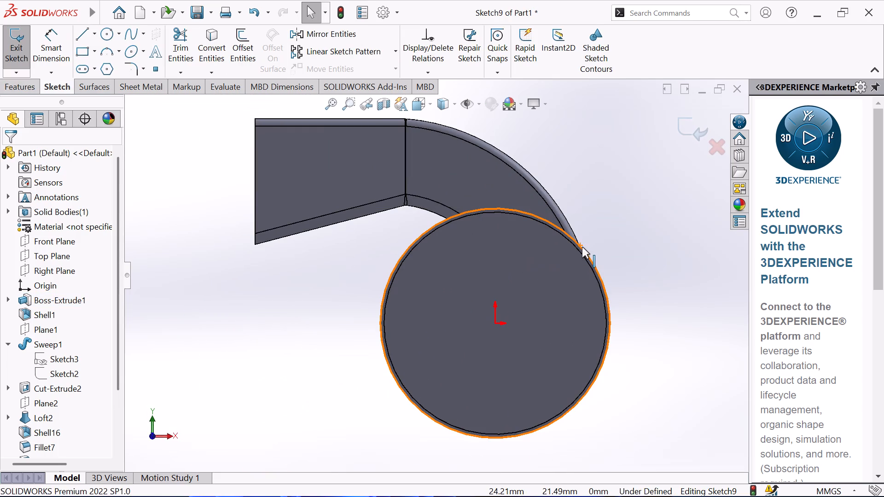
pyautogui.scroll(1, 577, 233)
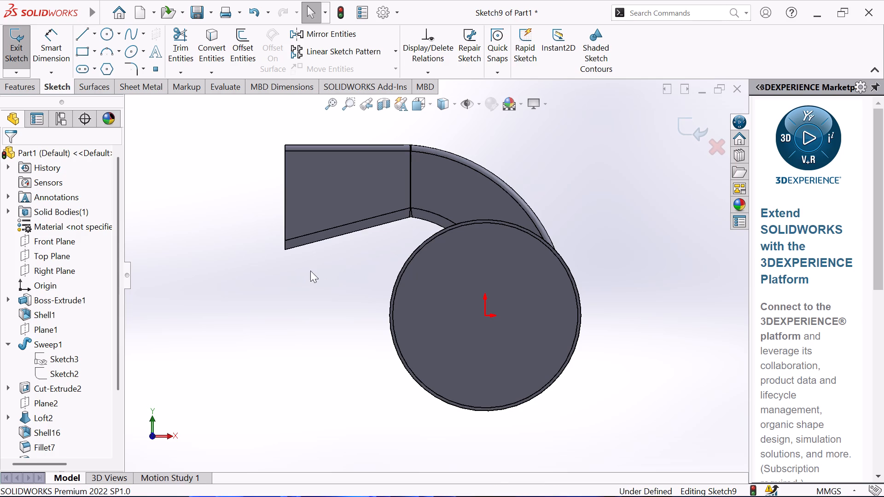
pyautogui.scroll(-1, 357, 252)
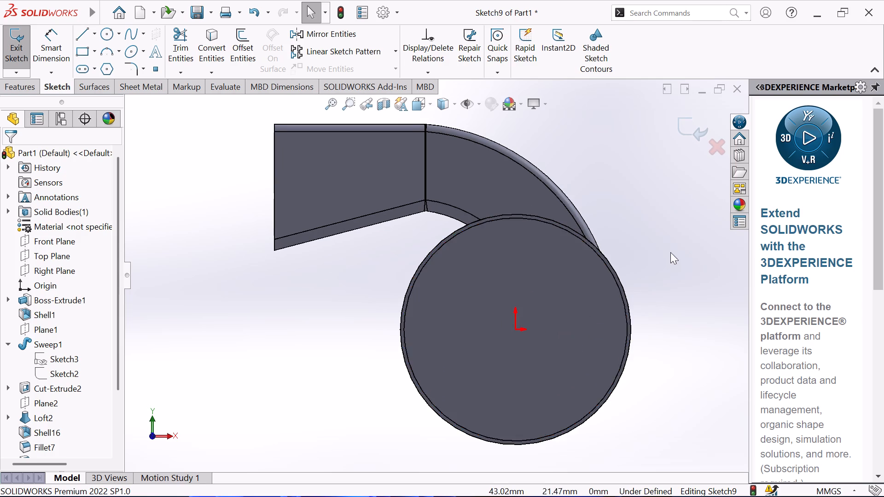
pyautogui.moveTo(671, 252); pyautogui.dragTo(672, 276, button='middle')
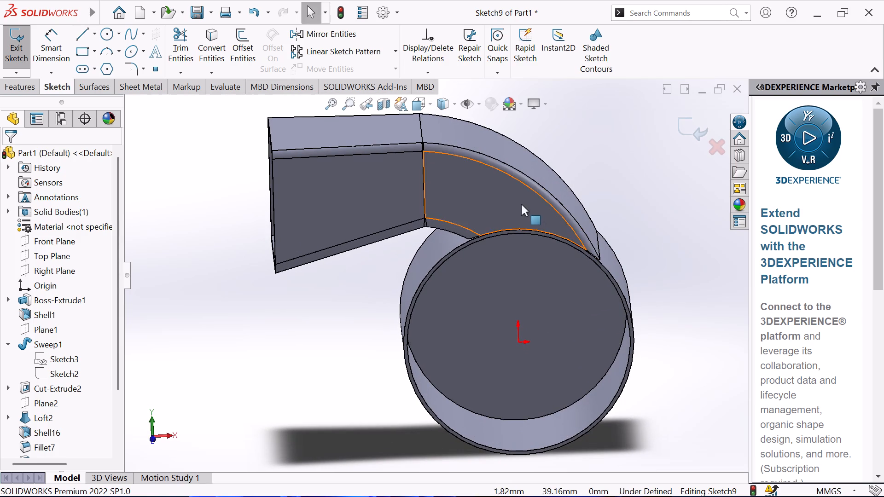
pyautogui.click(416, 103)
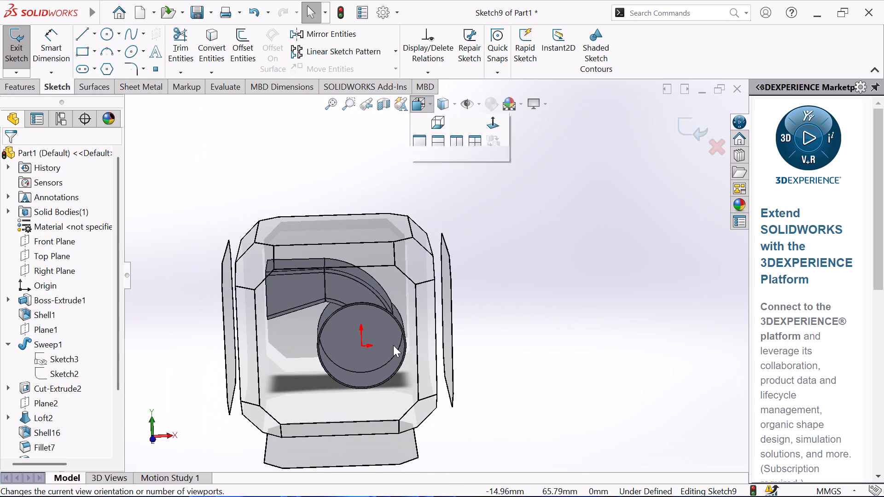
pyautogui.click(336, 357)
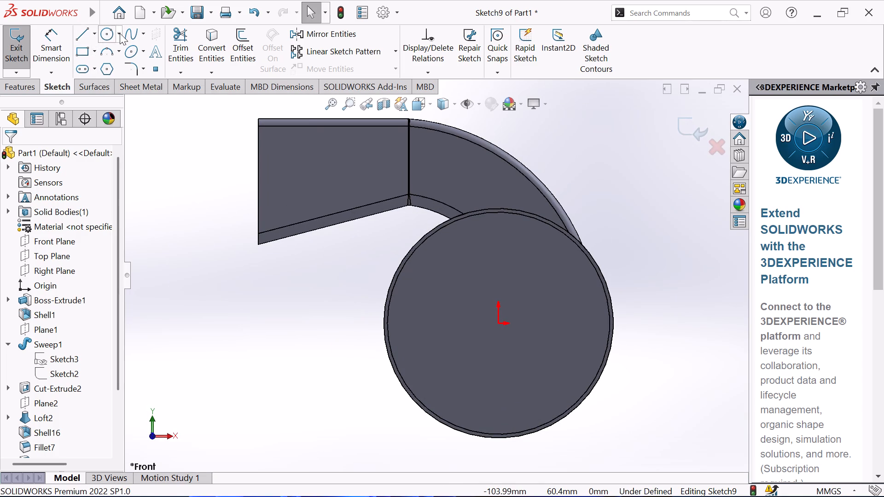
# Sketch two concentric circles centred on the origin, with radii of about 38.2 mm and about 25.6 mm.
pyautogui.click(106, 35)
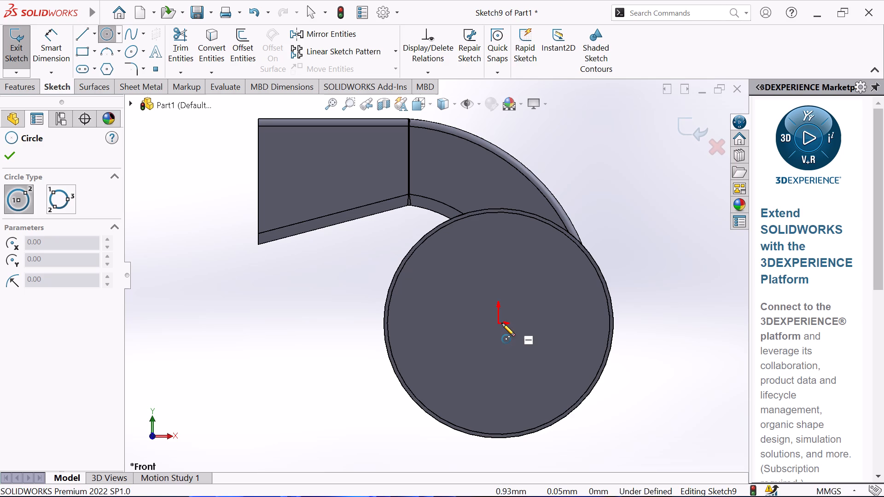
pyautogui.click(499, 325)
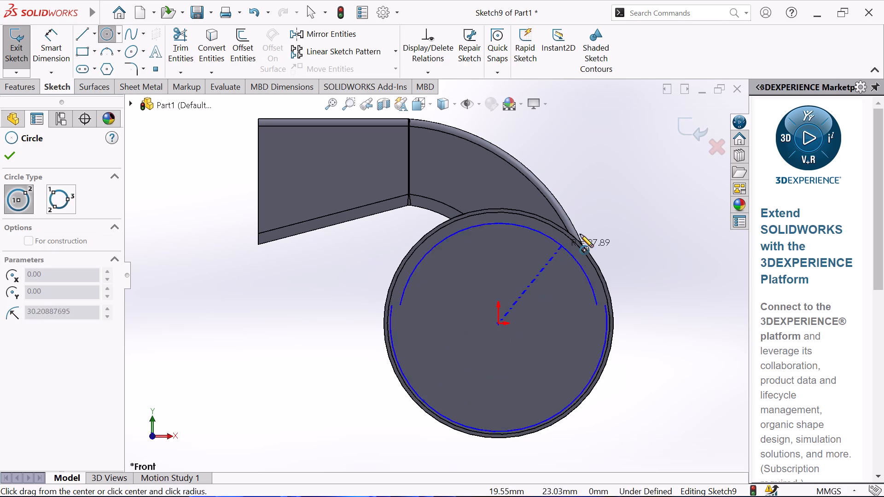
pyautogui.click(594, 225)
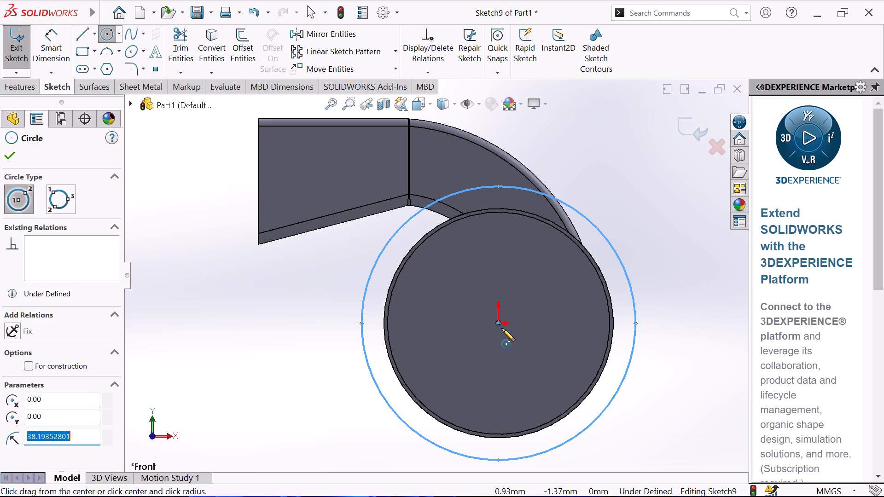
pyautogui.click(498, 324)
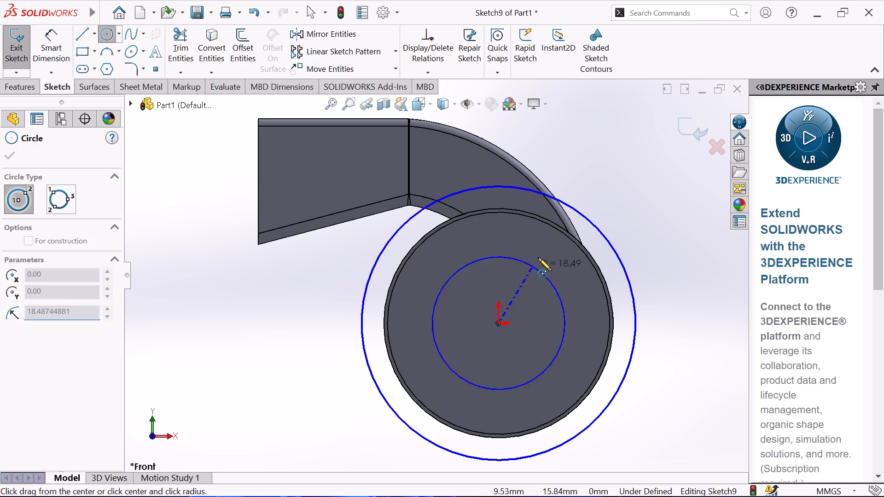
pyautogui.click(562, 220)
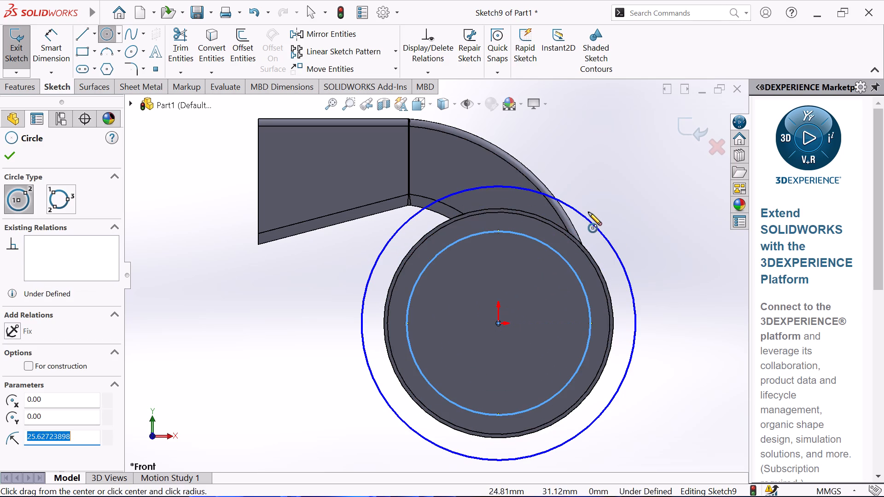
pyautogui.rightClick(614, 209)
pyautogui.click(649, 222)
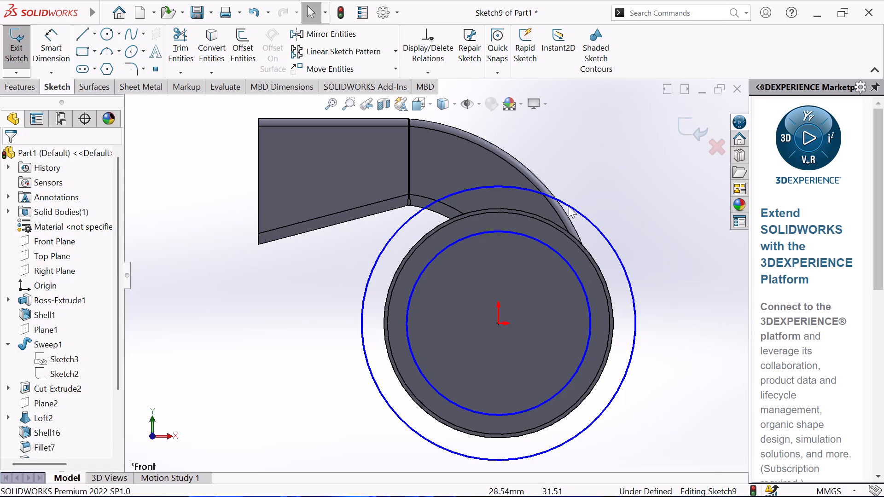
# Dimension the inner circle with a diameter of 72 mm.
pyautogui.click(58, 47)
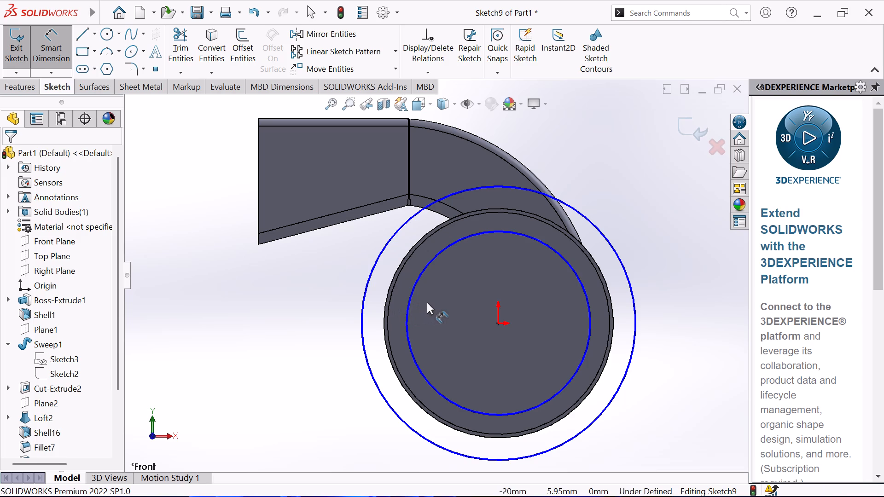
pyautogui.click(453, 247)
pyautogui.click(234, 303)
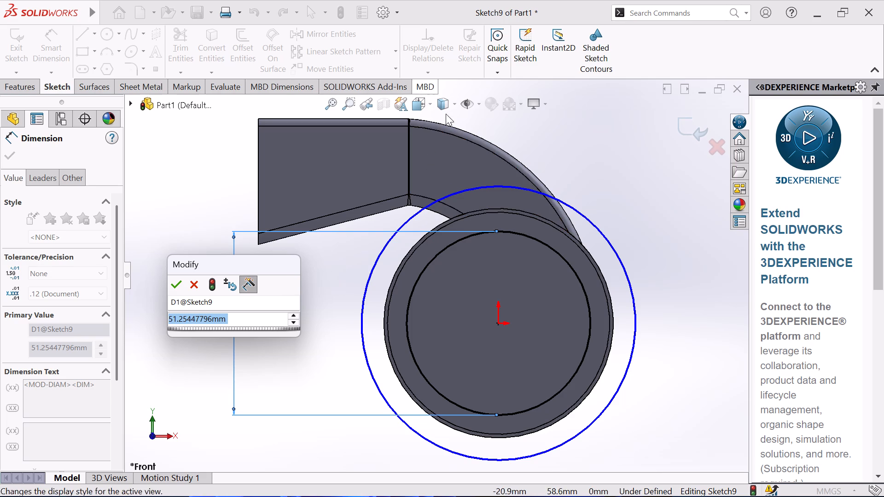
pyautogui.scroll(1, 442, 232)
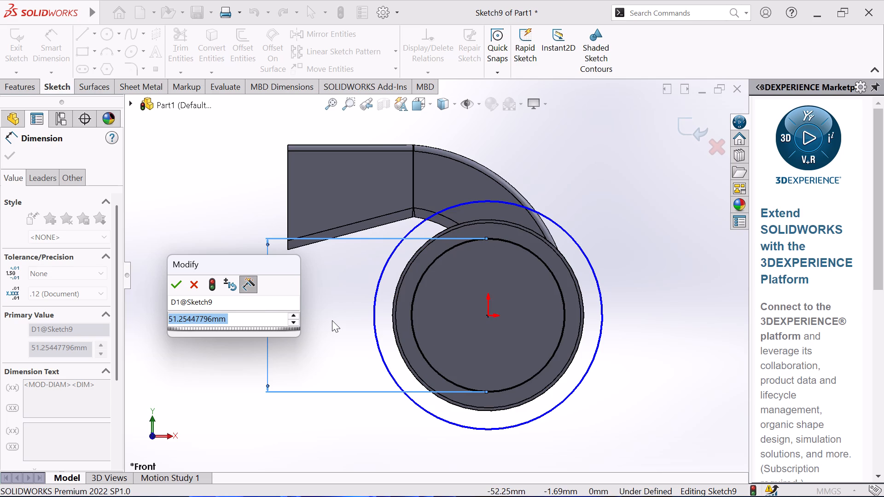
pyautogui.write('72')
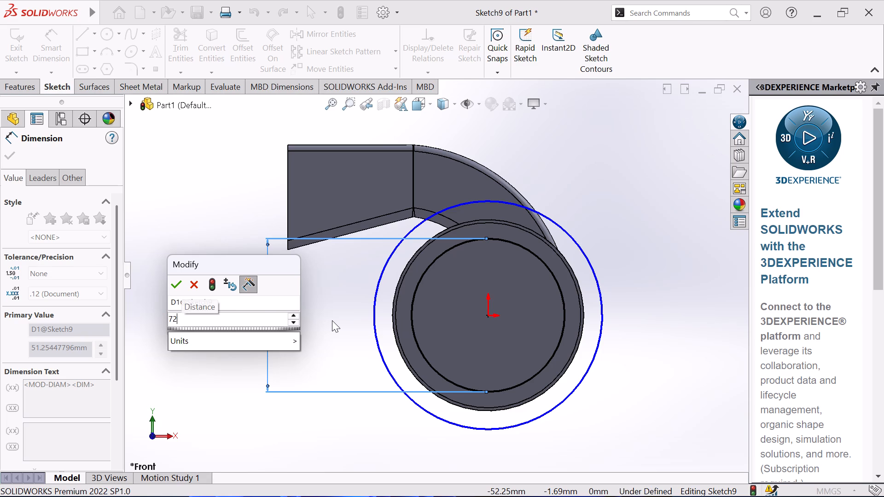
pyautogui.press('Return')
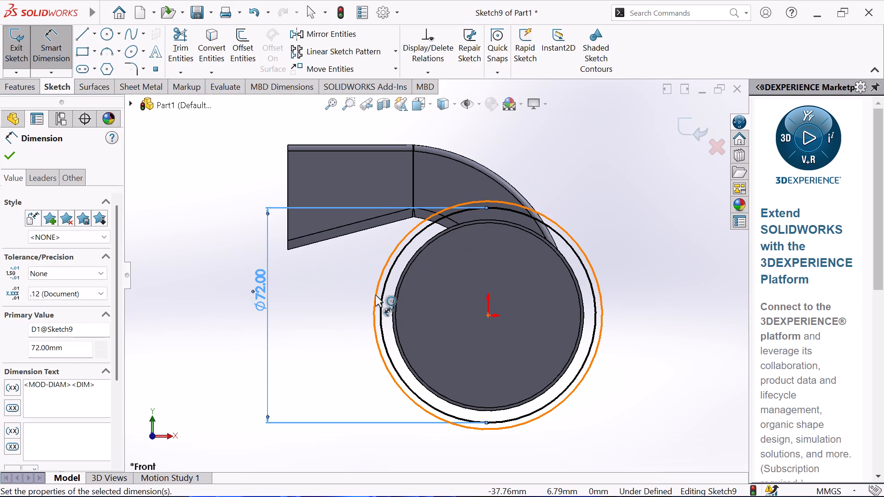
# Dimension the outer circle with a diameter of 78 mm and finish dimensioning.
pyautogui.click(375, 295)
pyautogui.click(348, 312)
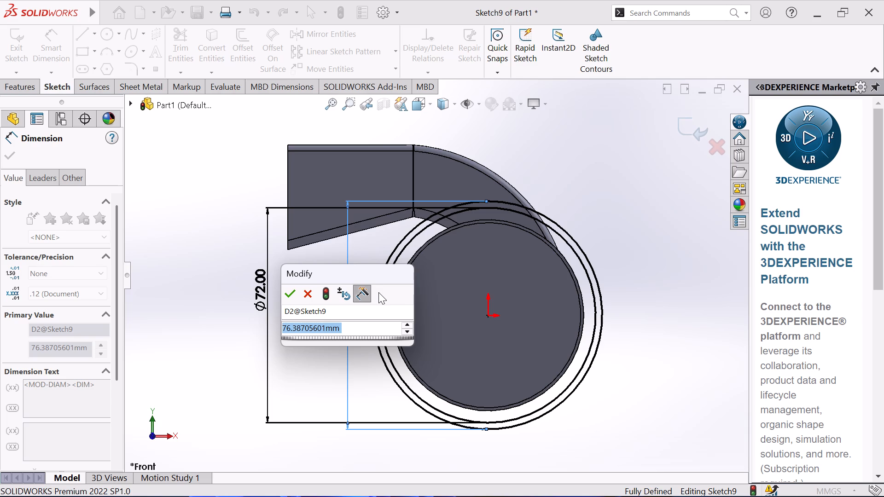
pyautogui.write('78')
pyautogui.press('Return')
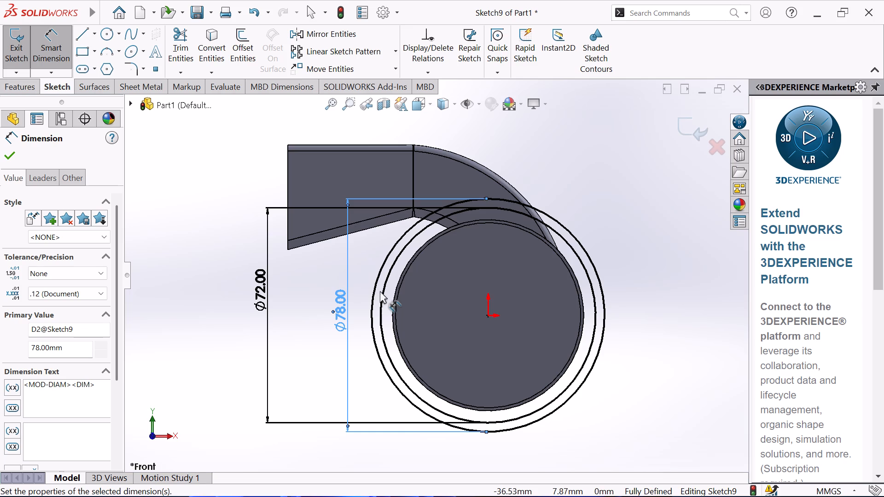
pyautogui.rightClick(564, 200)
pyautogui.click(615, 241)
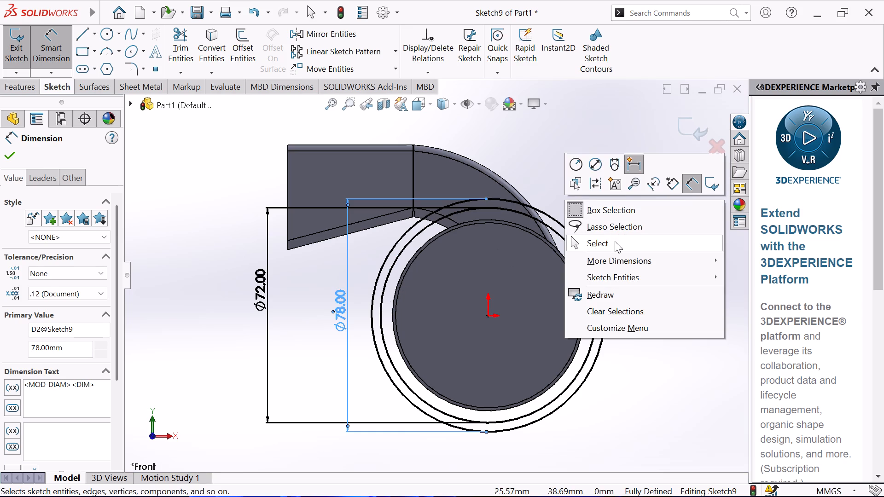
# Convert the 72 mm diameter circle to construction geometry.
pyautogui.scroll(2, 482, 281)
pyautogui.scroll(-3, 561, 260)
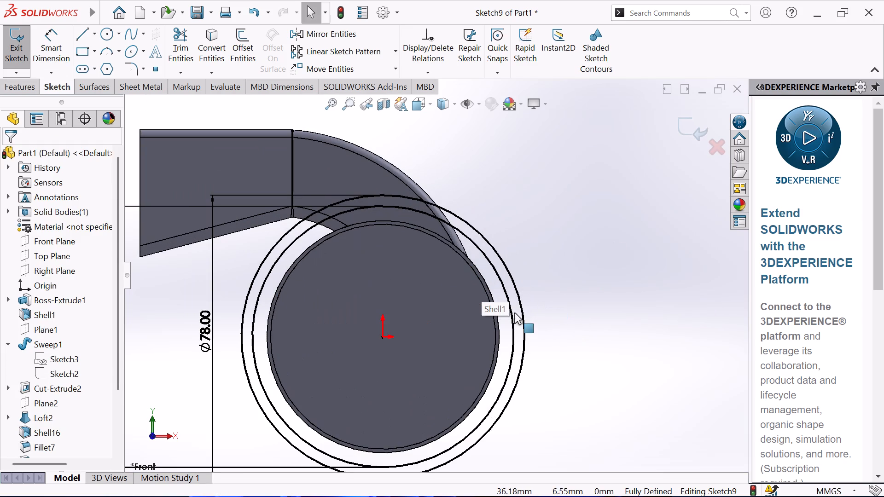
pyautogui.click(510, 304)
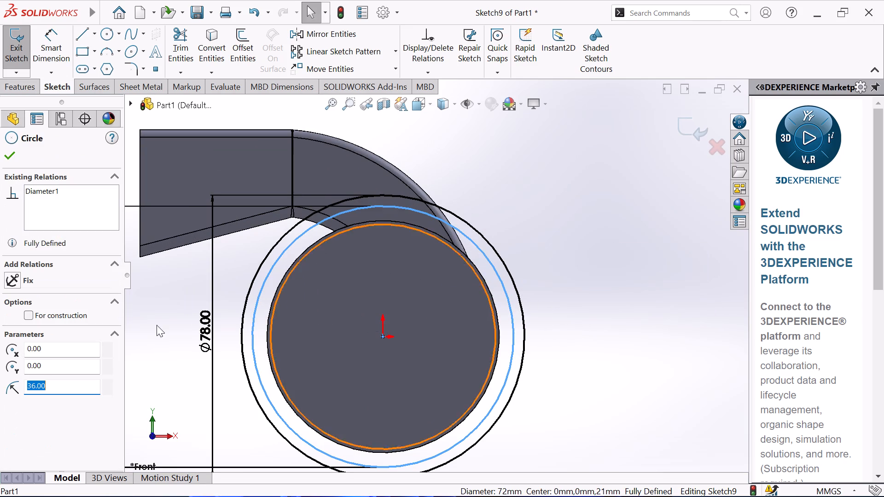
pyautogui.click(31, 317)
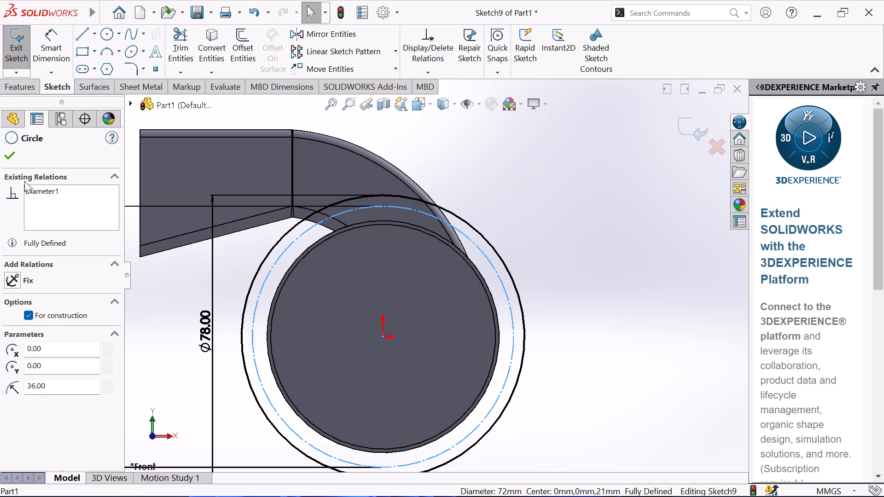
pyautogui.click(10, 158)
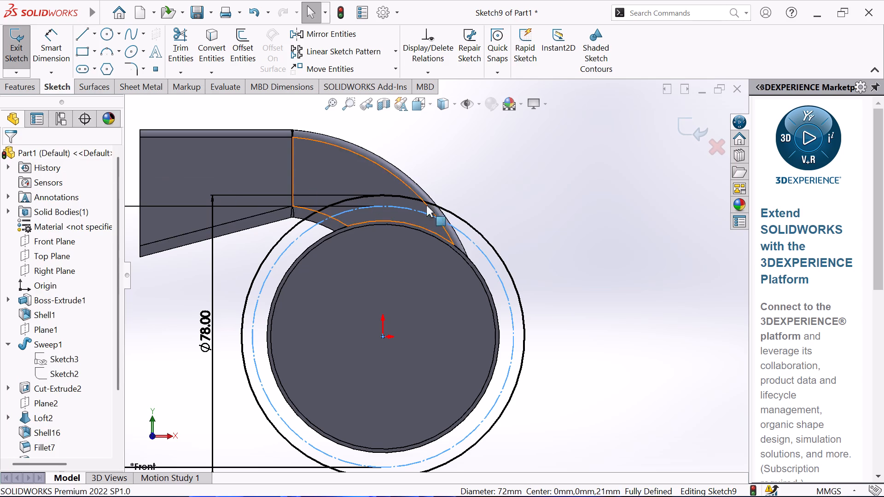
# Convert the cylinder's outer circular edge, 64 mm in diameter, into sketch geometry.
pyautogui.scroll(-2, 473, 326)
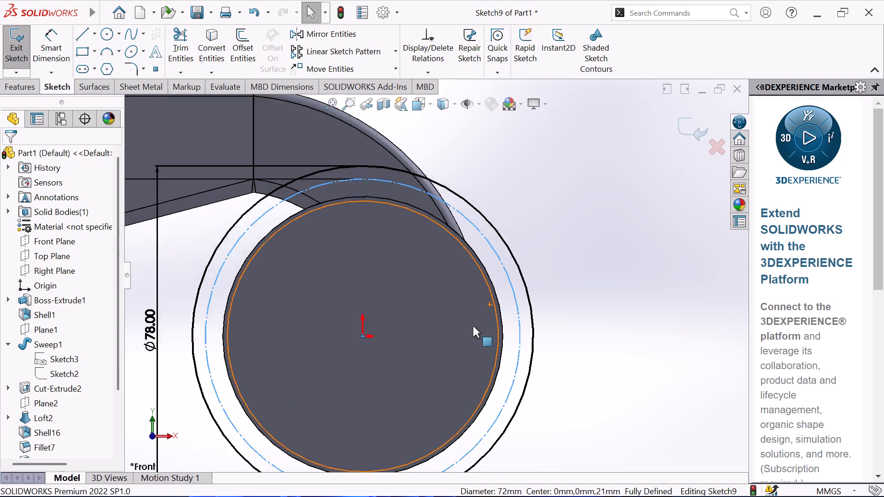
pyautogui.click(502, 290)
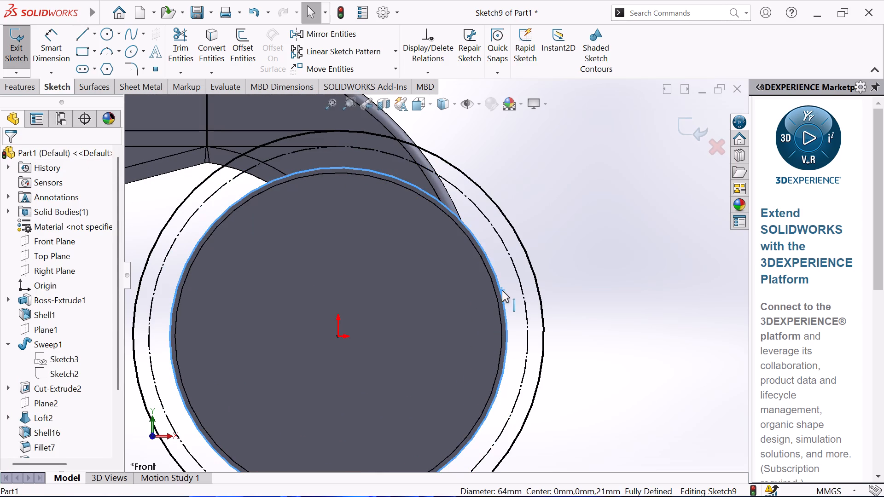
pyautogui.click(198, 51)
# Sketch a horizontal centerline about 128 mm long through the origin, extending beyond both sides of the 78 mm circle.
pyautogui.scroll(1, 512, 194)
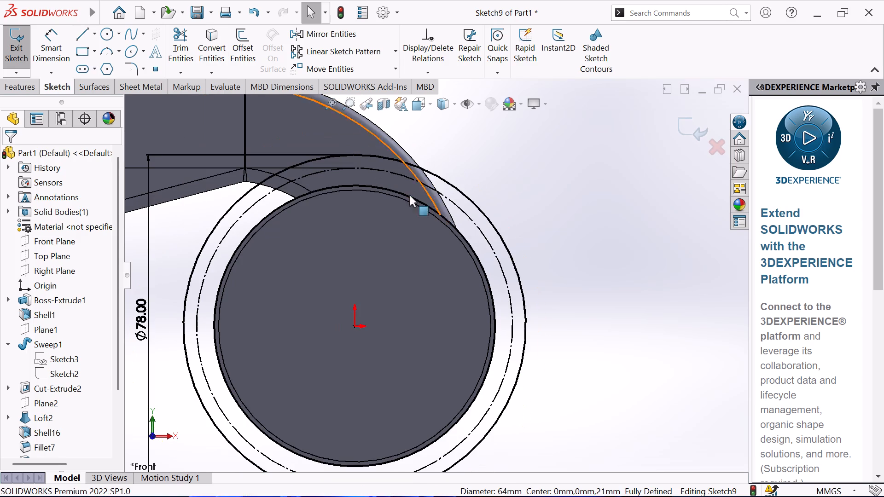
pyautogui.scroll(3, 343, 223)
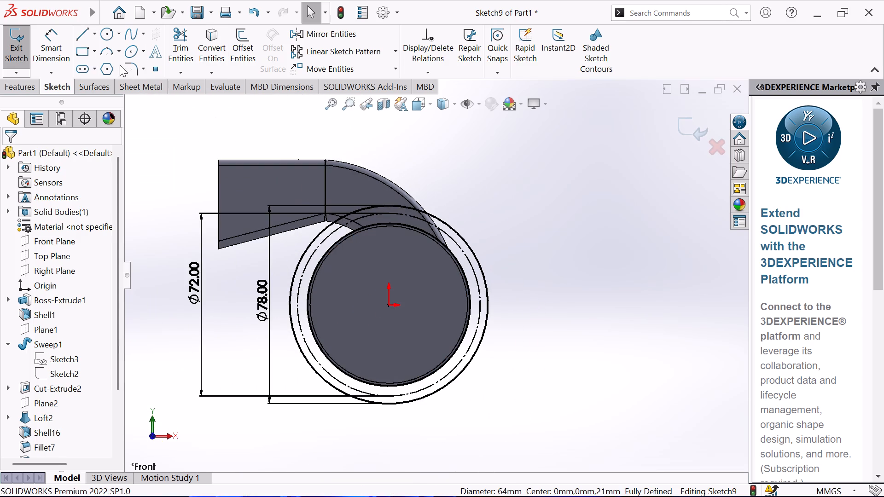
pyautogui.click(95, 37)
pyautogui.click(86, 67)
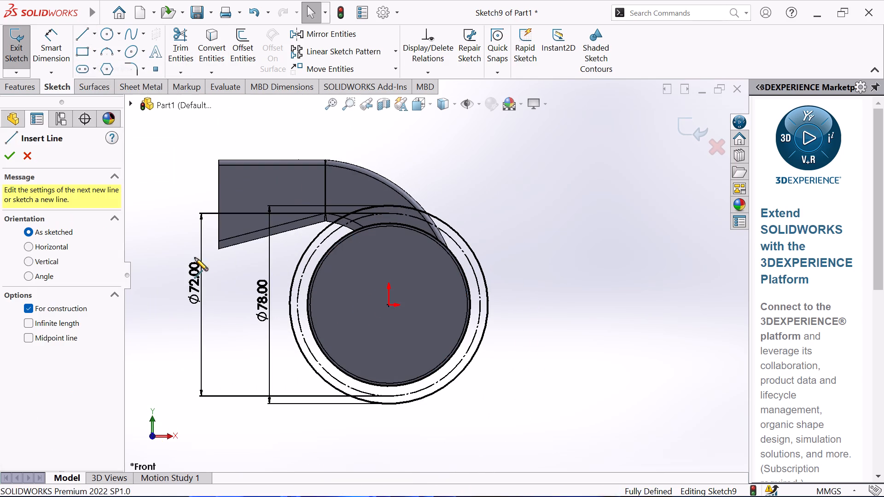
pyautogui.click(226, 306)
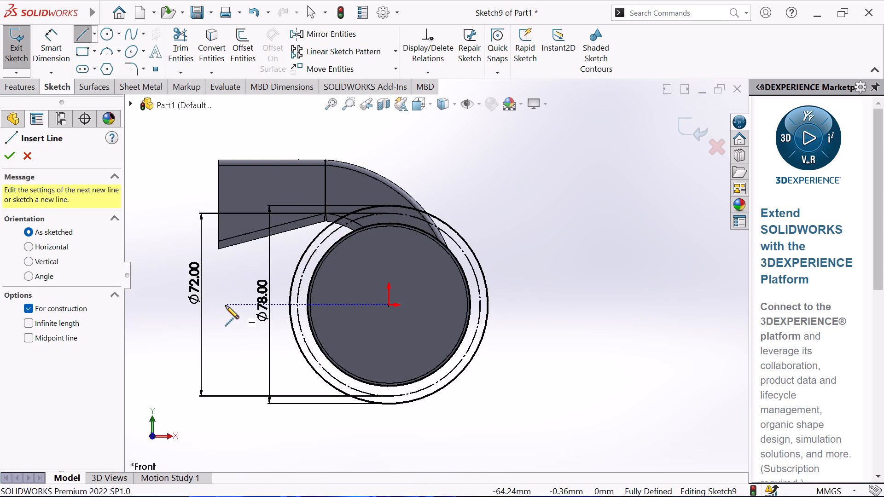
pyautogui.click(551, 306)
pyautogui.rightClick(552, 268)
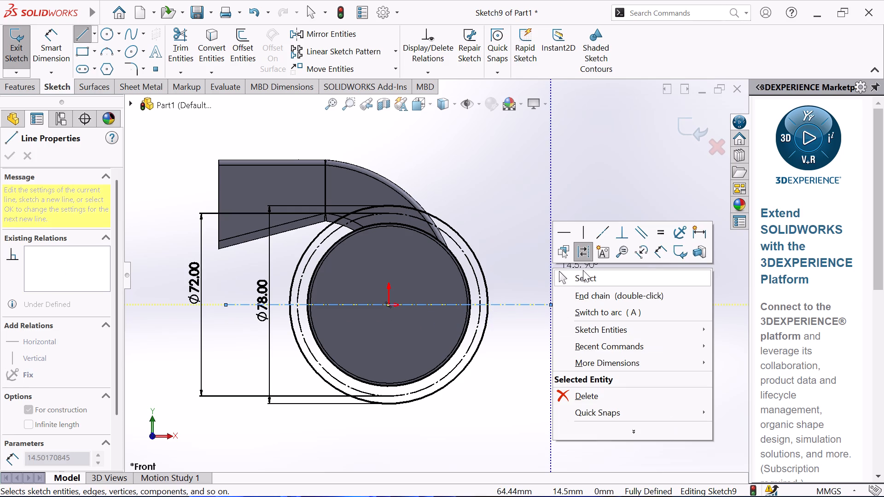
pyautogui.click(583, 271)
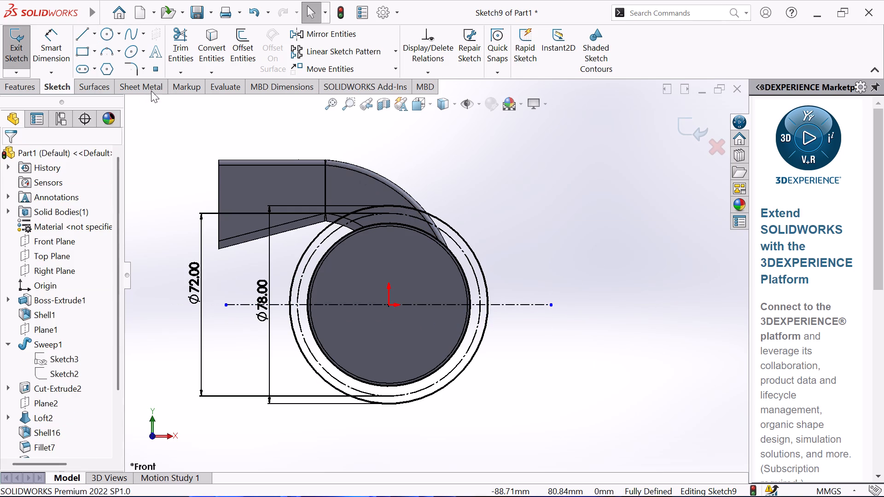
# Sketch a vertical centerline about 130 mm long through the origin, extending above and below the 78 mm circle.
pyautogui.click(93, 32)
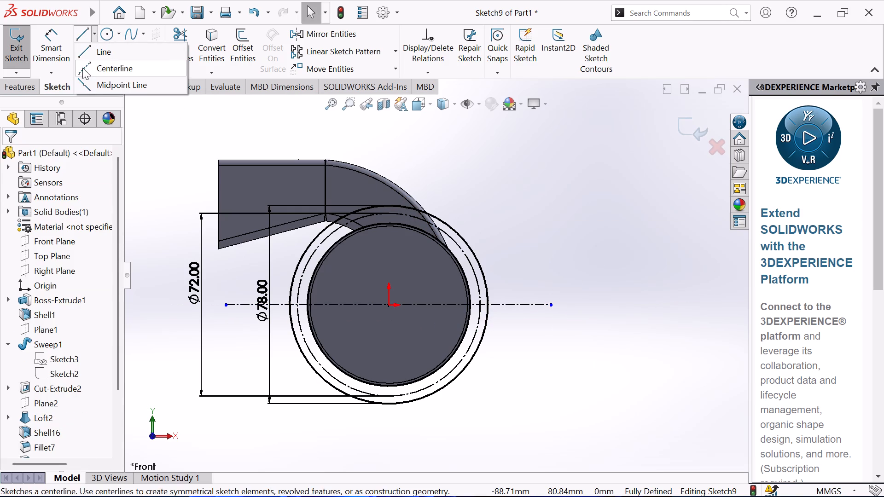
pyautogui.click(82, 69)
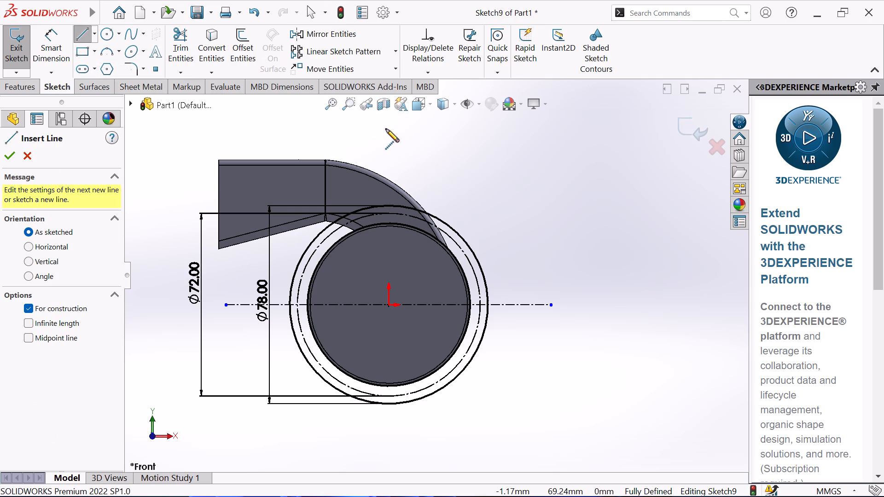
pyautogui.click(386, 129)
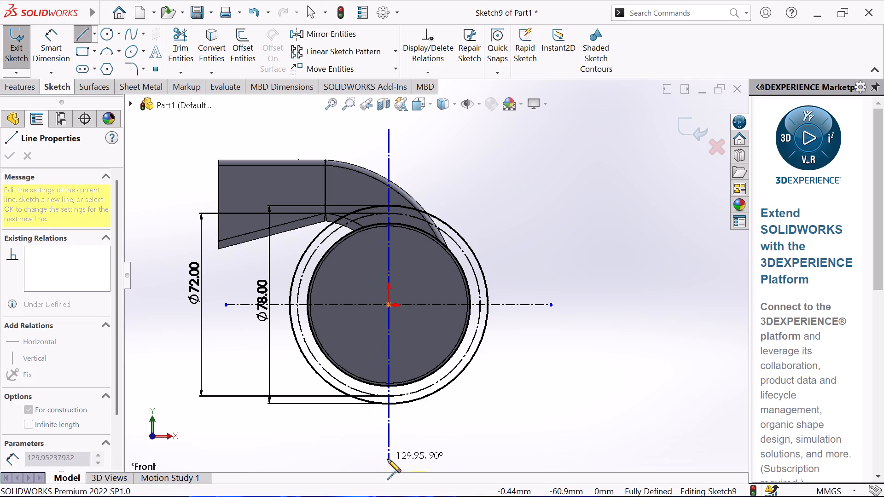
pyautogui.click(388, 459)
pyautogui.rightClick(526, 370)
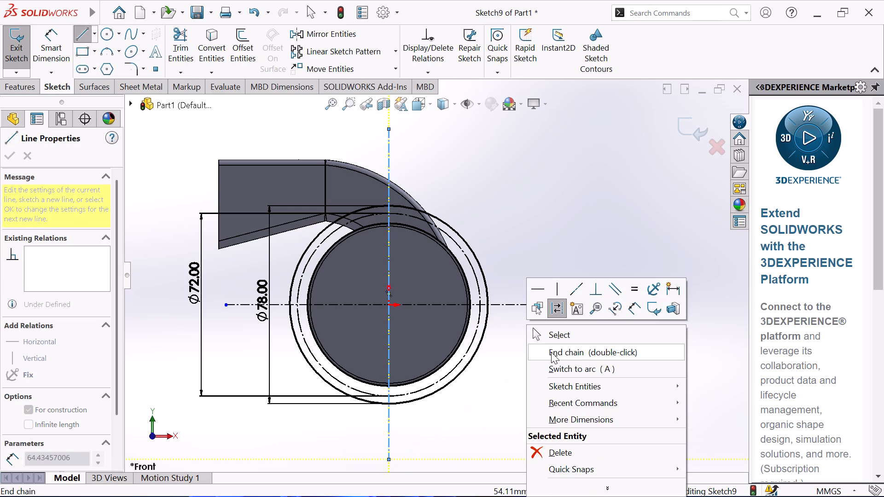
pyautogui.click(557, 338)
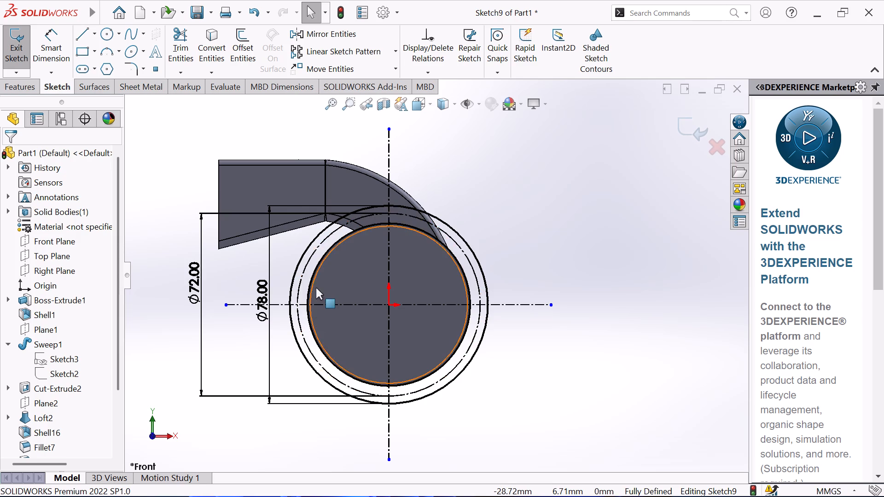
# Sketch a circle of about 2.2 mm radius centred where the vertical centerline meets the top of the 72 mm construction circle.
pyautogui.scroll(1, 316, 288)
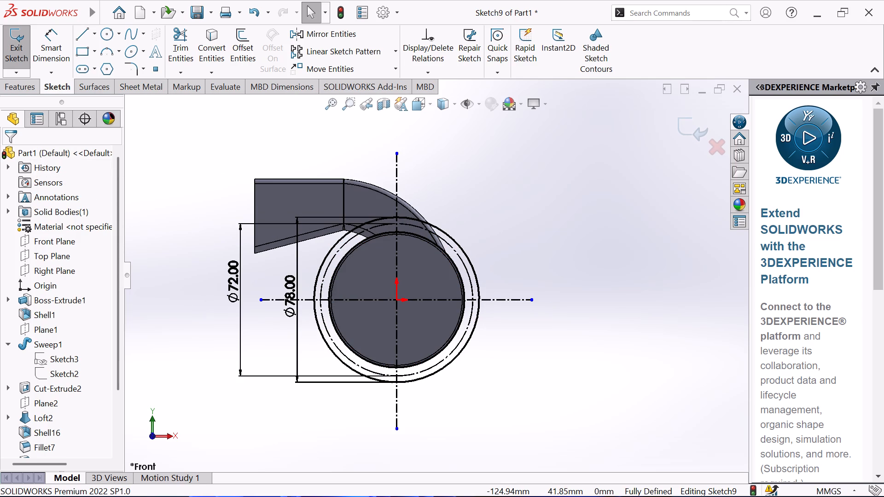
pyautogui.click(108, 30)
pyautogui.scroll(-4, 399, 243)
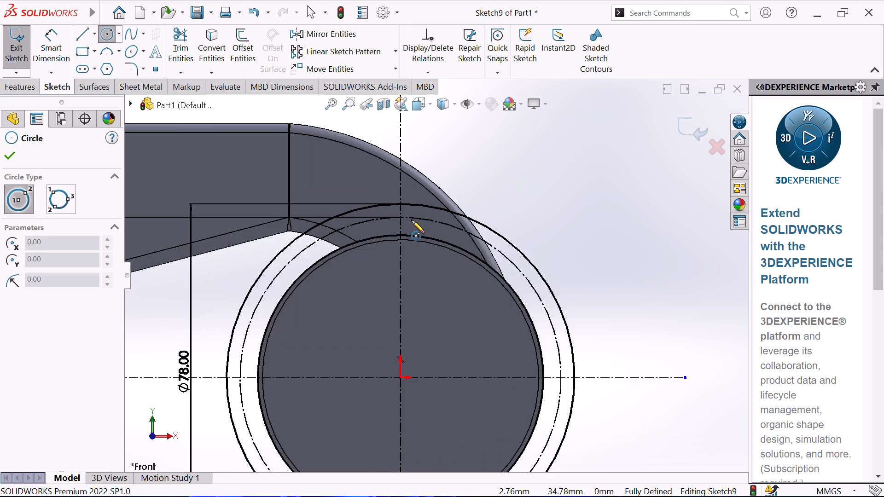
pyautogui.scroll(-1, 412, 220)
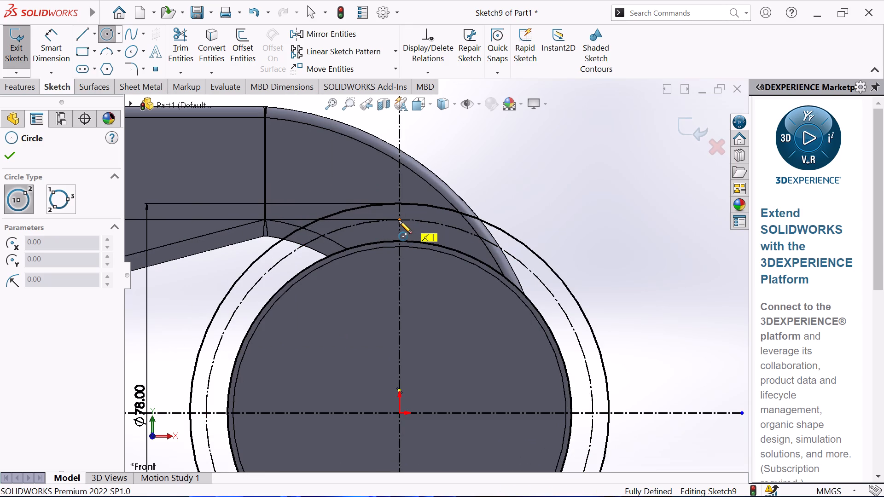
pyautogui.click(398, 220)
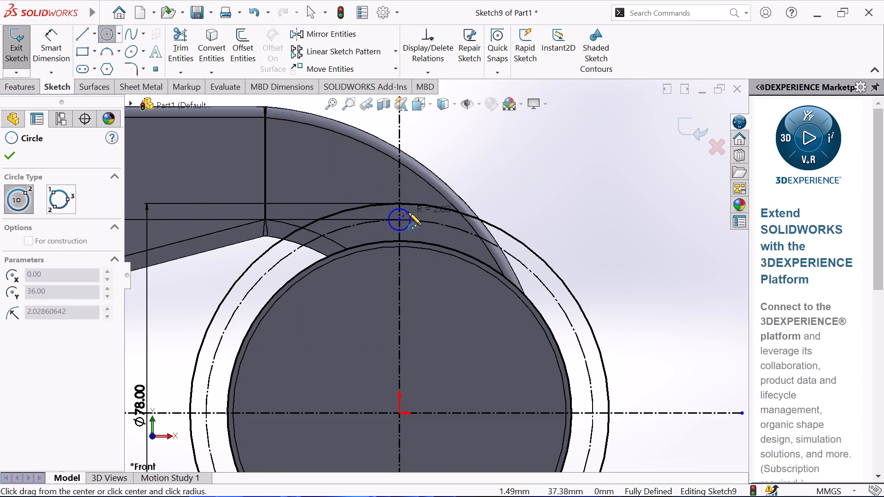
pyautogui.click(408, 212)
pyautogui.rightClick(484, 155)
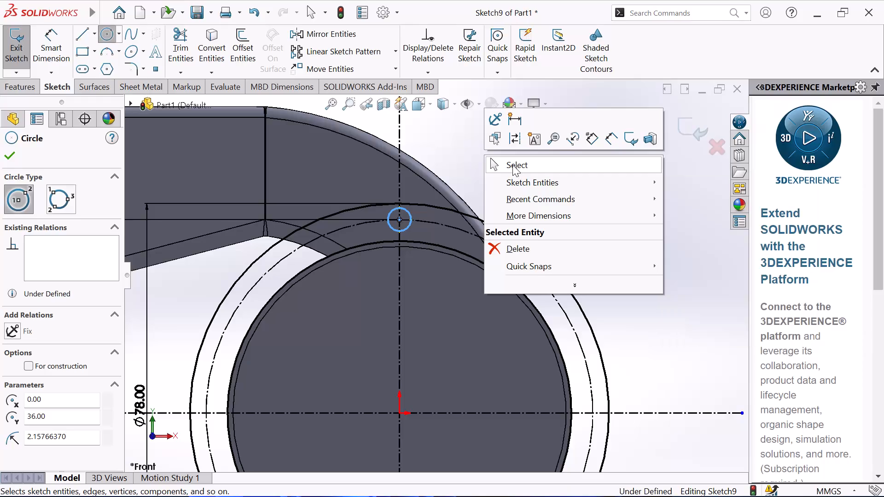
pyautogui.click(512, 165)
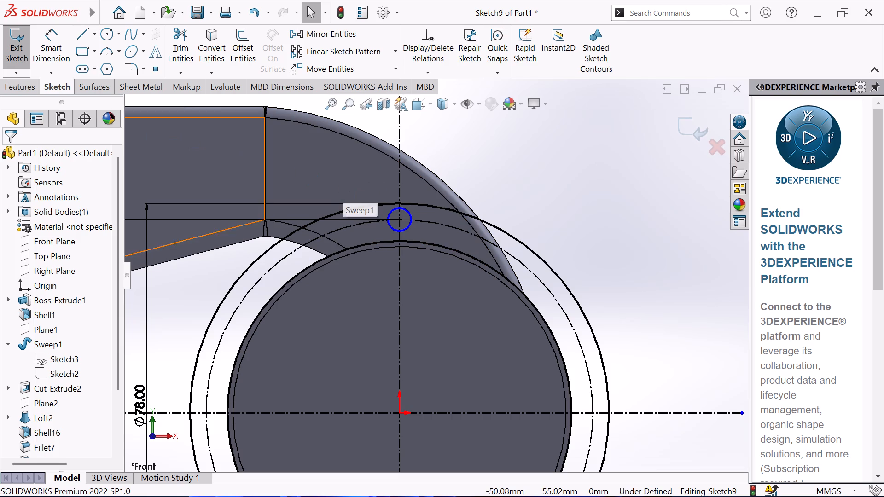
# Dimension the small circle with a diameter of 3 mm and finish dimensioning.
pyautogui.click(44, 33)
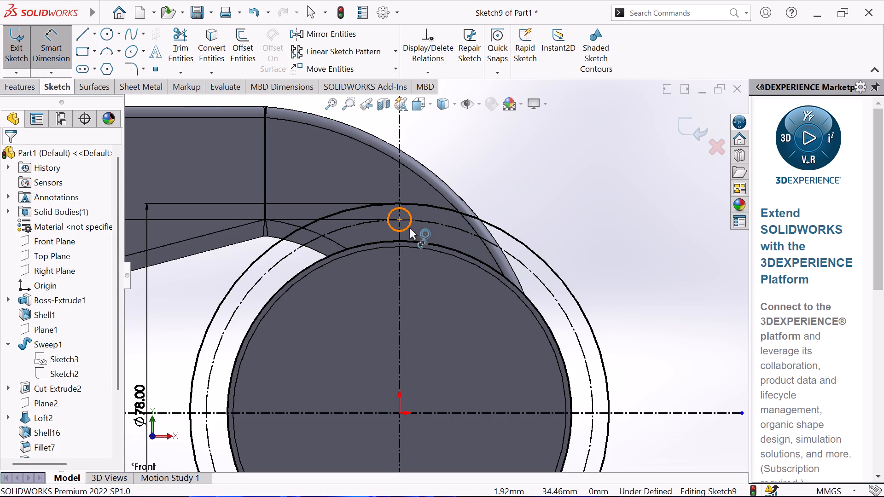
pyautogui.click(409, 227)
pyautogui.click(471, 178)
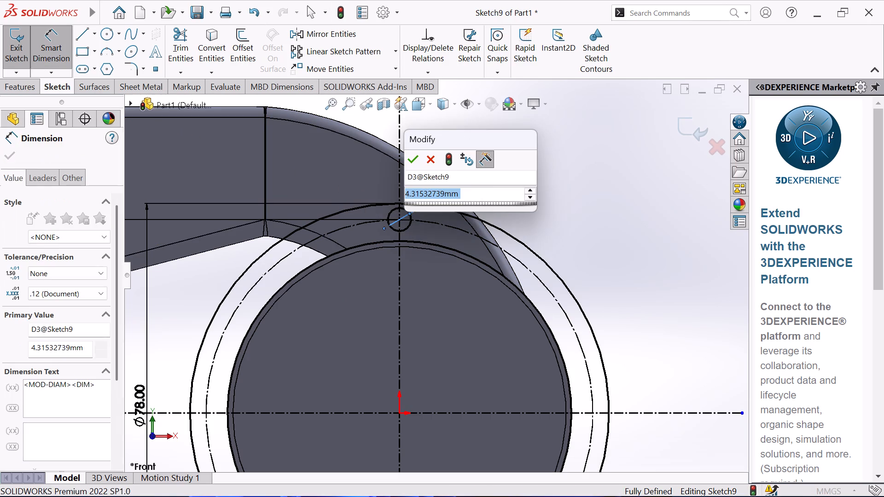
pyautogui.press('3')
pyautogui.press('Return')
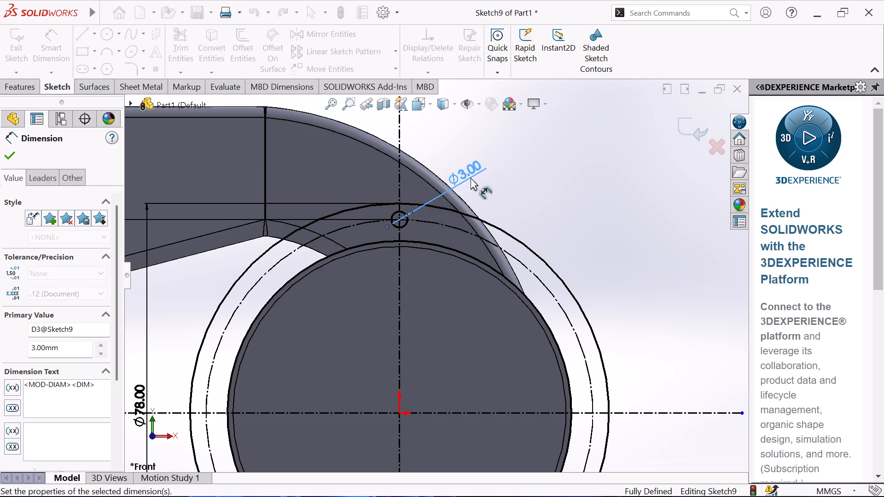
pyautogui.rightClick(527, 201)
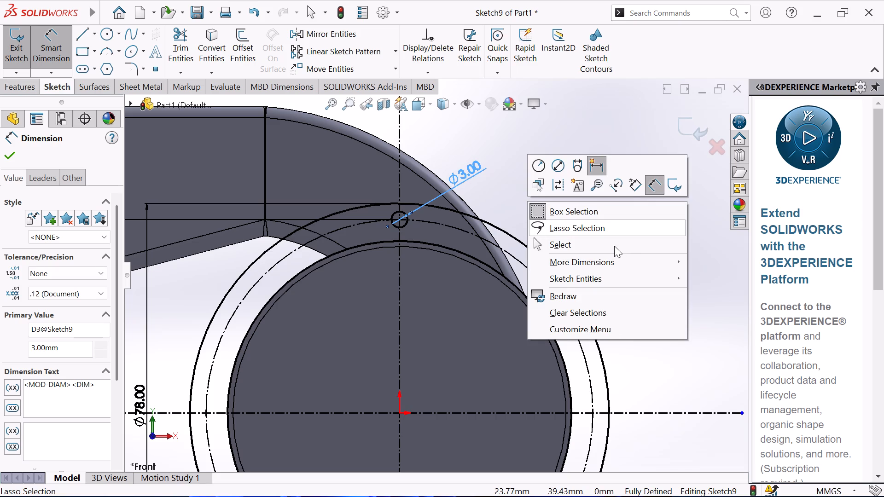
pyautogui.click(614, 246)
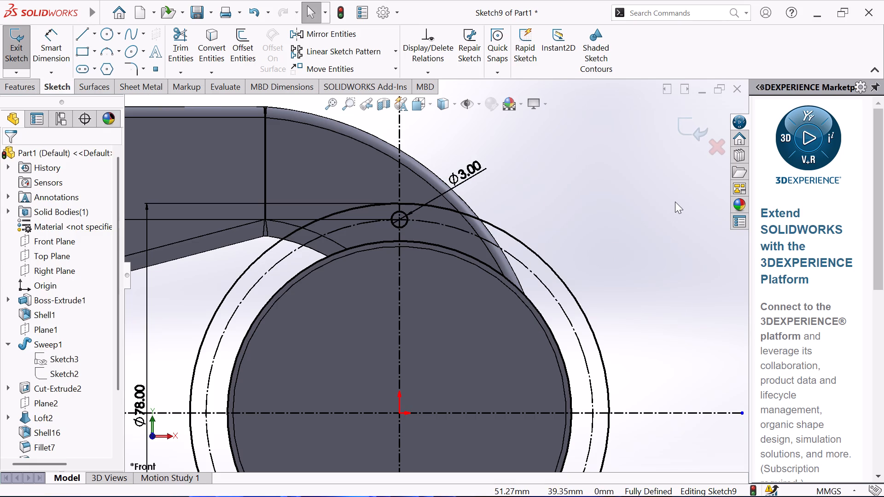
# Create a circular sketch pattern of the 3 mm circle about the origin with 6 equally spaced instances over 360 degrees.
pyautogui.scroll(2, 439, 278)
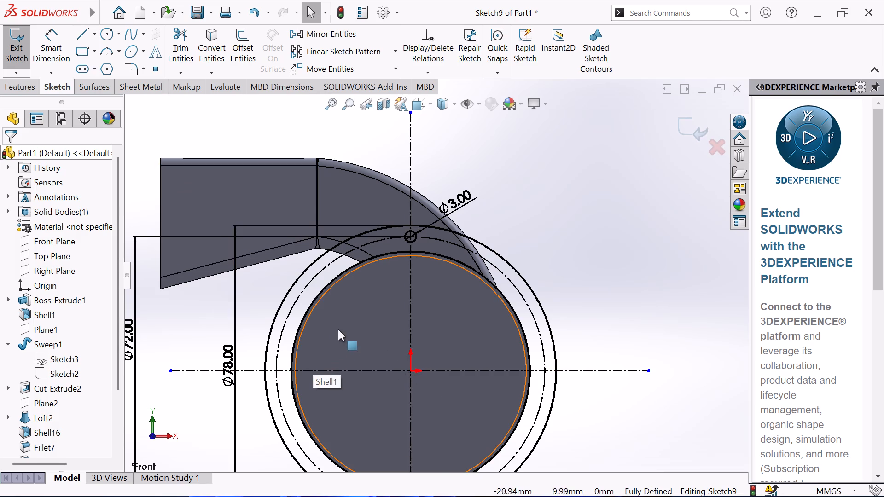
pyautogui.scroll(1, 352, 320)
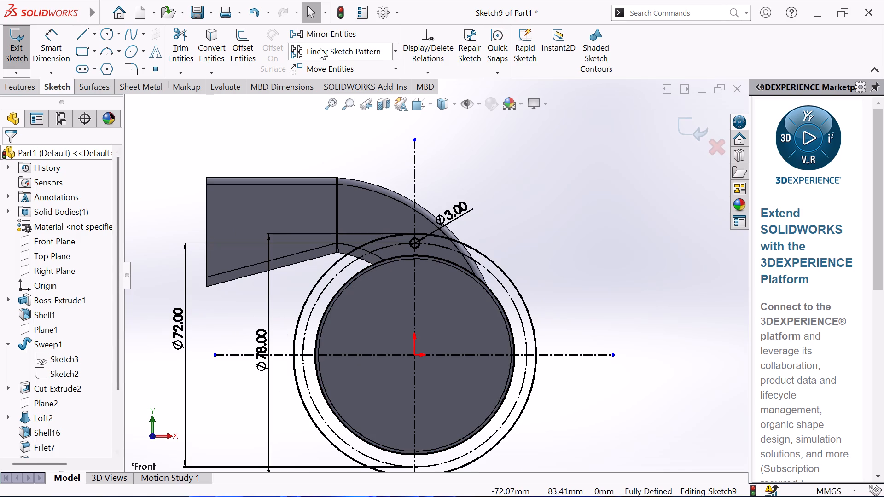
pyautogui.click(395, 49)
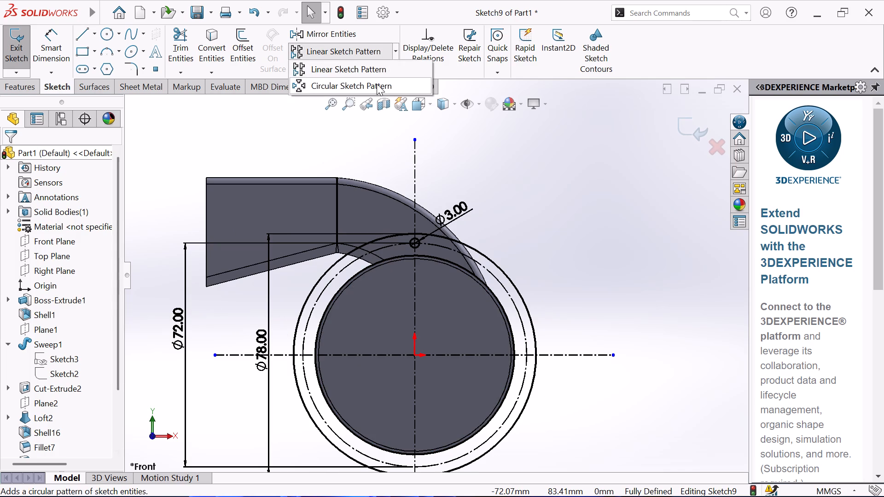
pyautogui.click(361, 85)
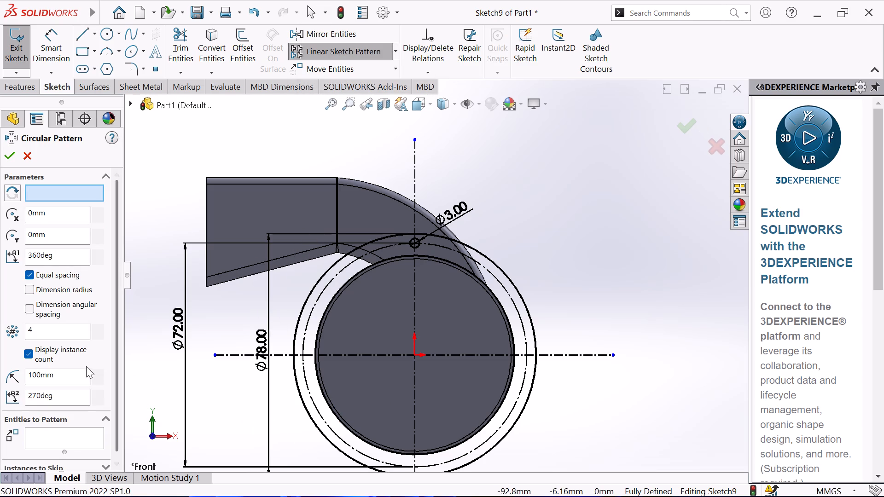
pyautogui.click(414, 354)
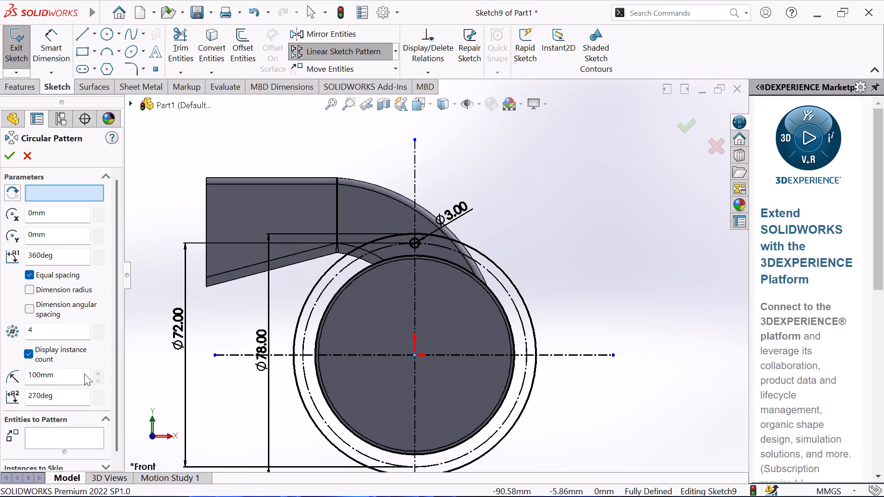
pyautogui.scroll(-1, 69, 344)
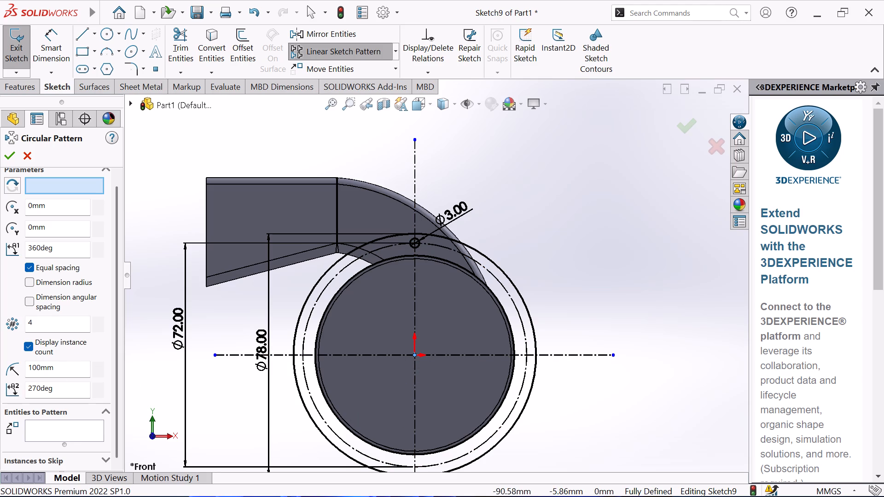
pyautogui.doubleClick(60, 323)
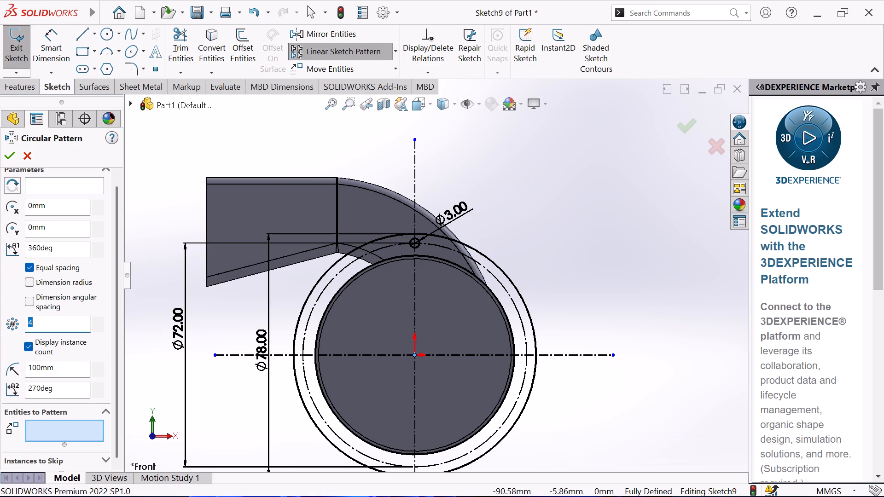
pyautogui.press('6')
pyautogui.click(549, 234)
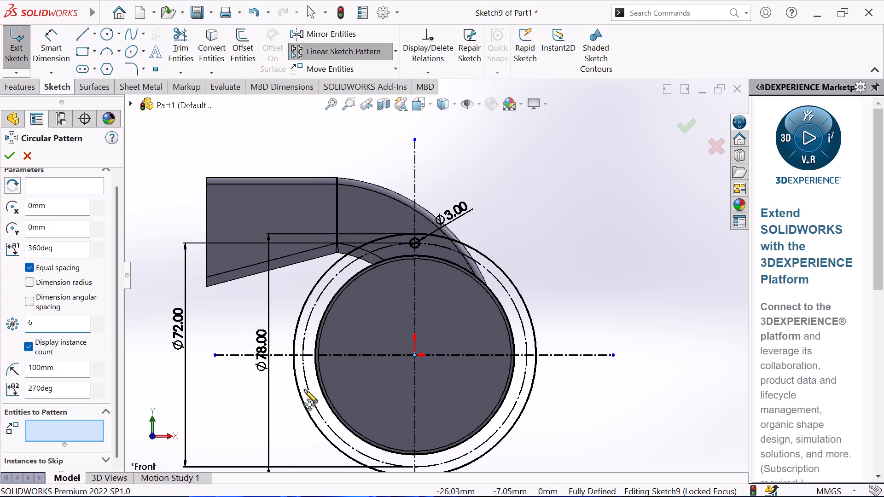
pyautogui.click(68, 430)
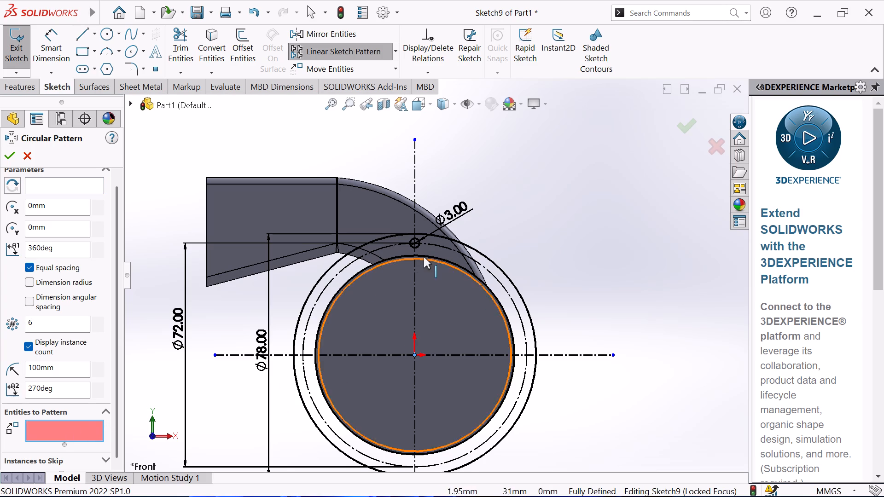
pyautogui.click(419, 247)
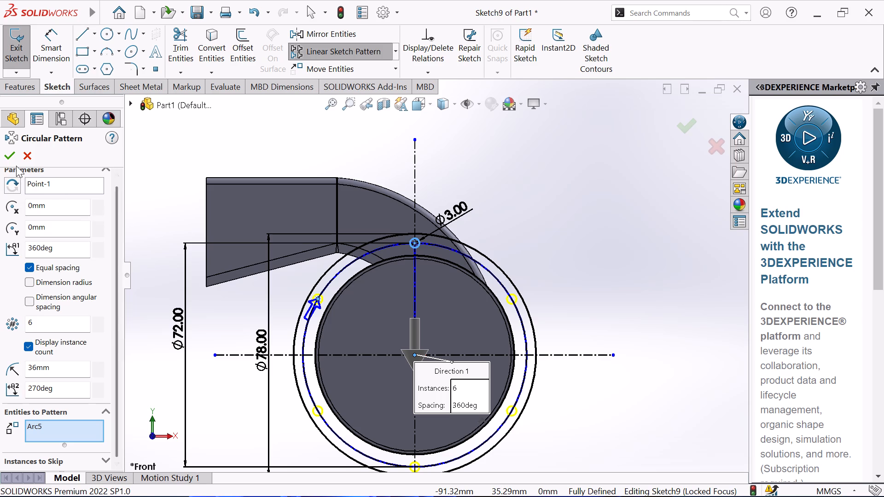
pyautogui.click(10, 153)
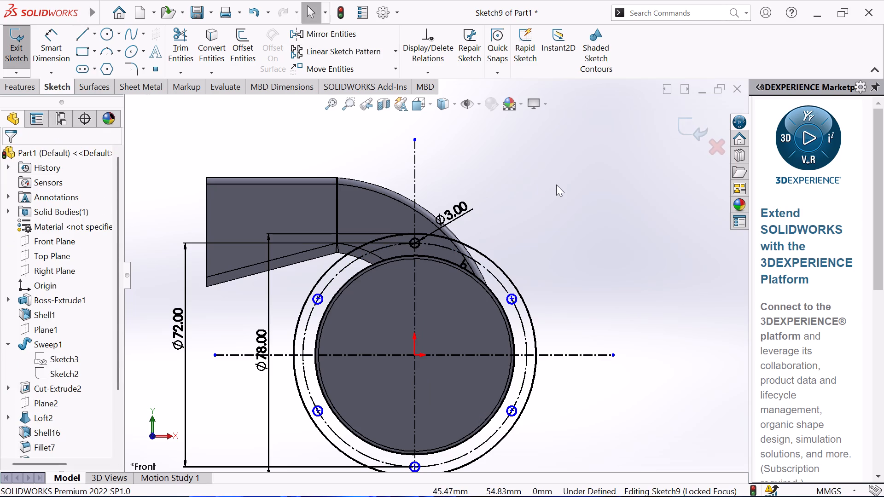
# Dimension the centre-to-centre distance between the top 3 mm circle and the adjacent patterned circle on its left.
pyautogui.rightClick(556, 184)
pyautogui.click(536, 228)
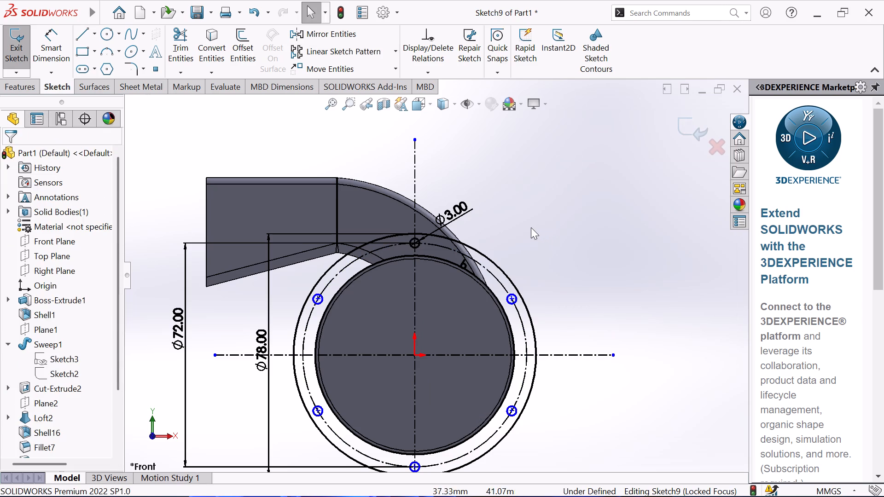
pyautogui.scroll(1, 528, 231)
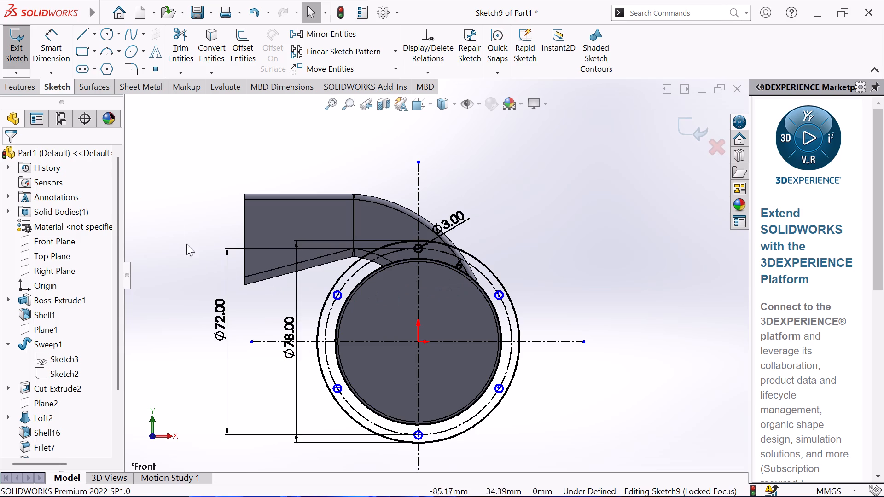
pyautogui.click(46, 39)
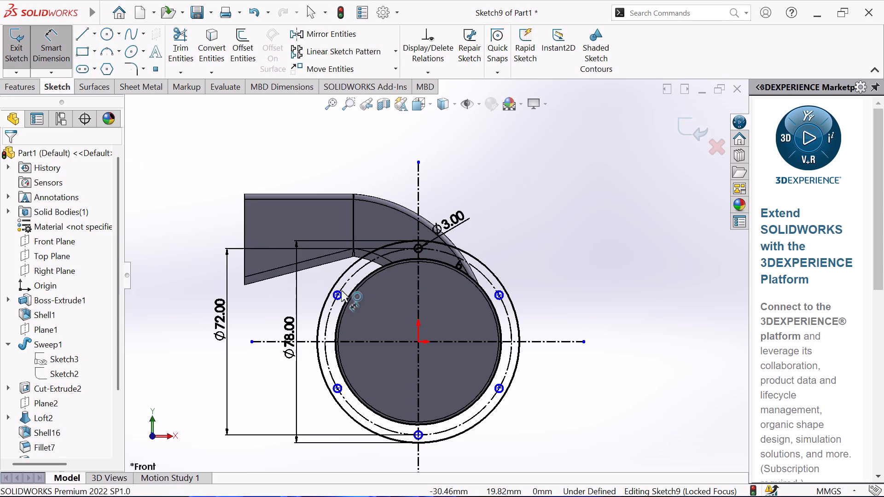
pyautogui.click(341, 295)
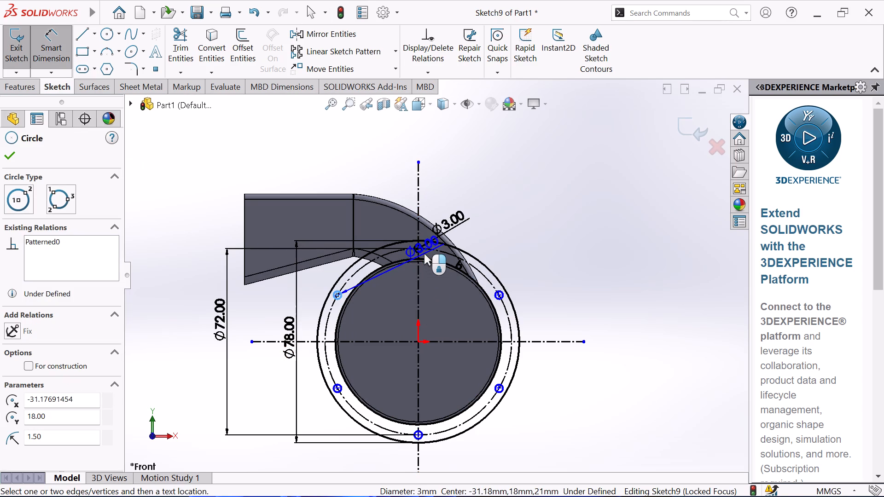
pyautogui.scroll(-1, 424, 254)
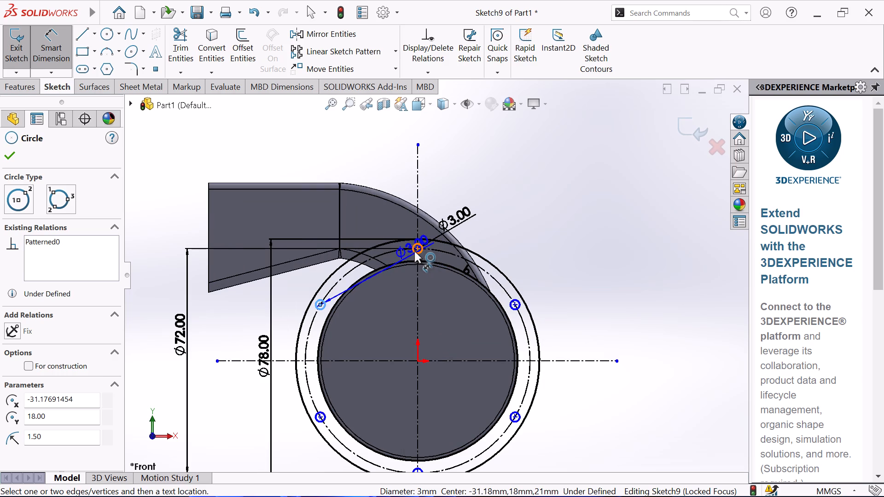
pyautogui.click(414, 251)
pyautogui.click(387, 289)
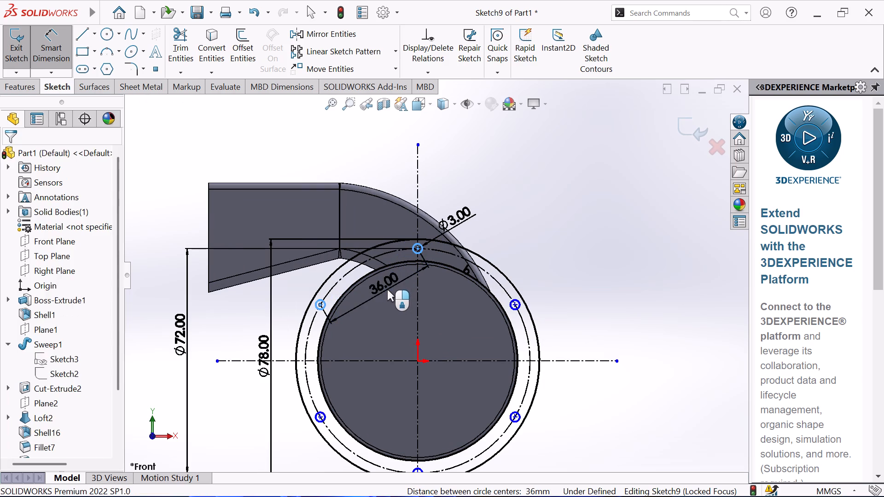
pyautogui.click(325, 272)
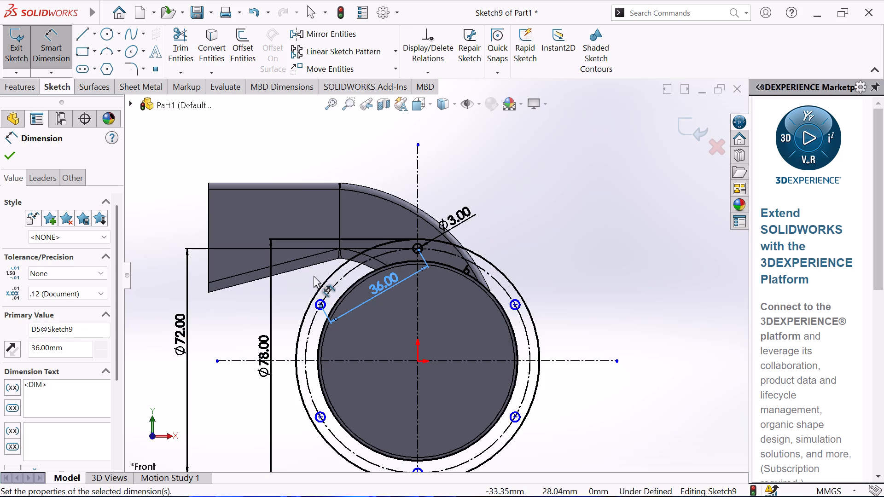
# Dimension the horizontal distance from the upper-left patterned circle to the vertical centerline, and finish dimensioning.
pyautogui.click(314, 306)
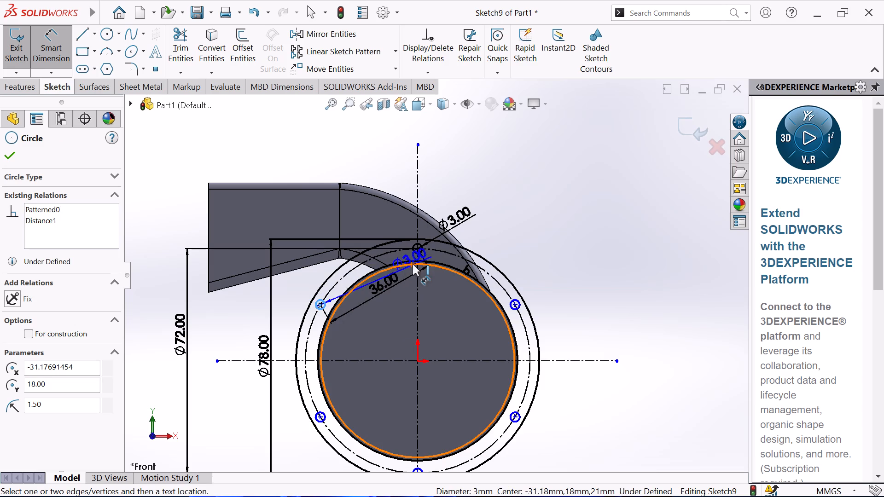
pyautogui.click(420, 227)
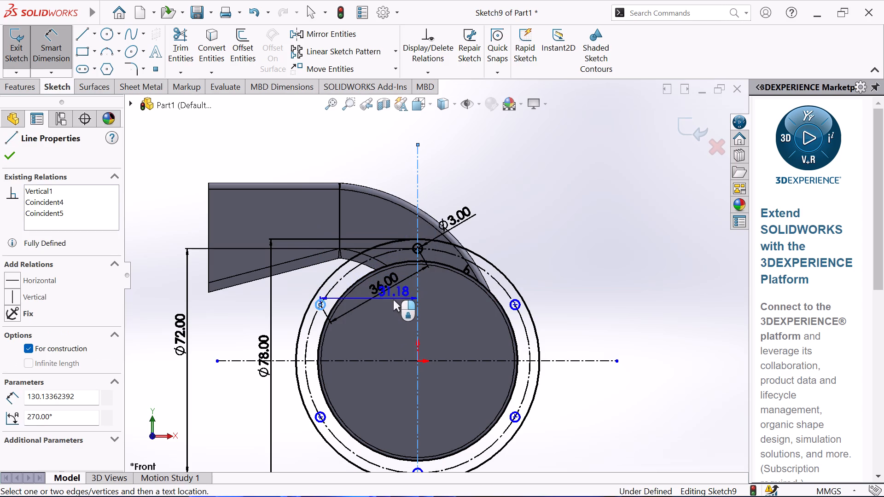
pyautogui.click(391, 308)
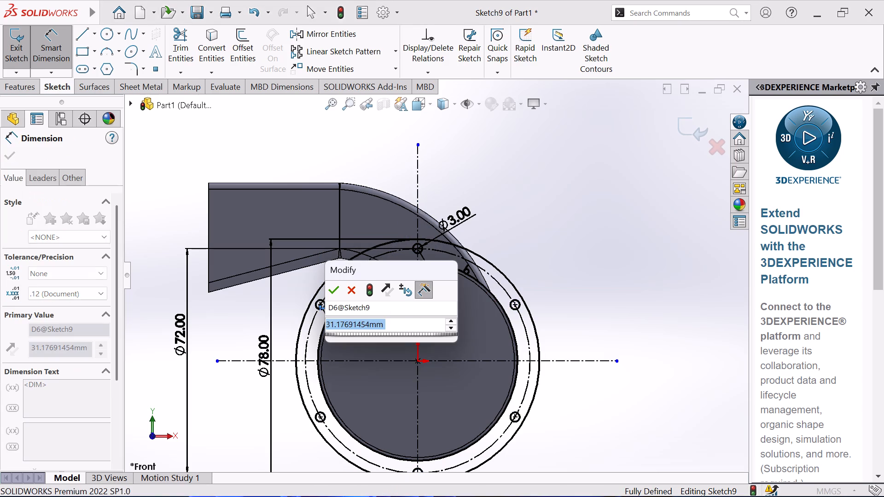
pyautogui.click(332, 290)
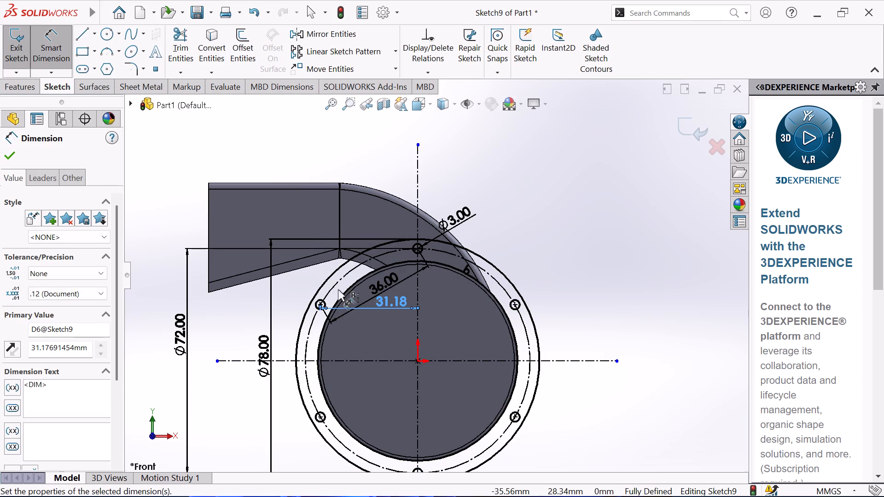
pyautogui.rightClick(523, 234)
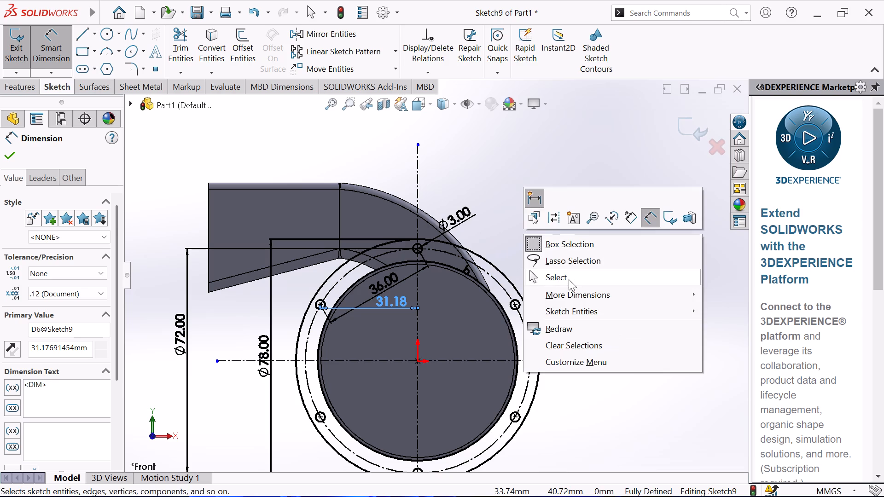
pyautogui.click(569, 279)
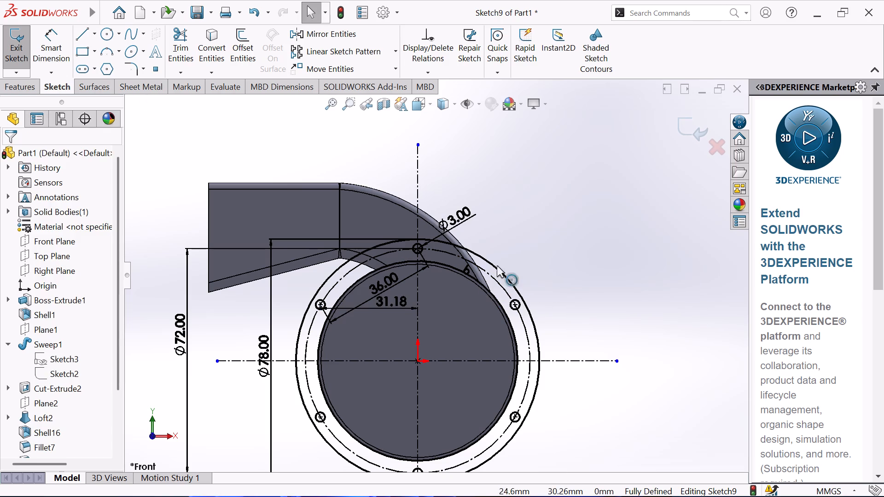
# Examine the rim sketch with its six hole circles against the hollow cylinder and duct from several angles.
pyautogui.scroll(2, 507, 254)
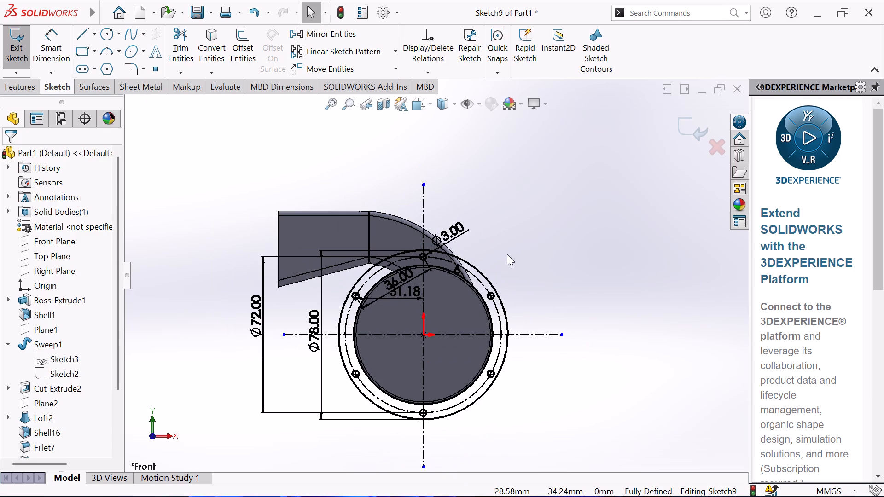
pyautogui.moveTo(507, 254); pyautogui.dragTo(465, 286, button='middle')
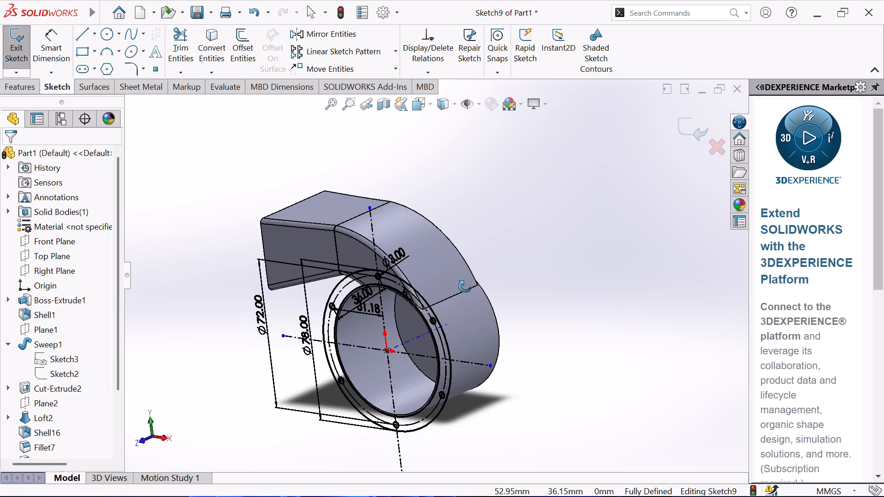
pyautogui.moveTo(465, 286); pyautogui.dragTo(500, 216, button='middle')
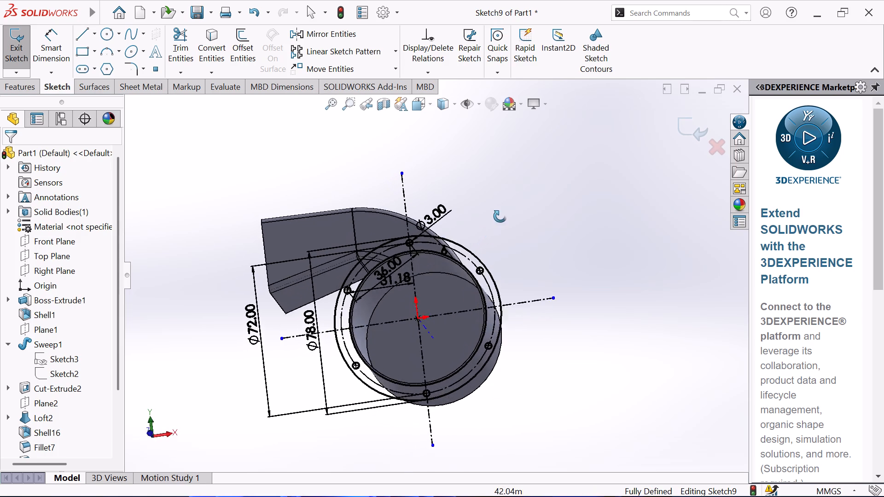
pyautogui.moveTo(500, 216); pyautogui.dragTo(505, 170, button='middle')
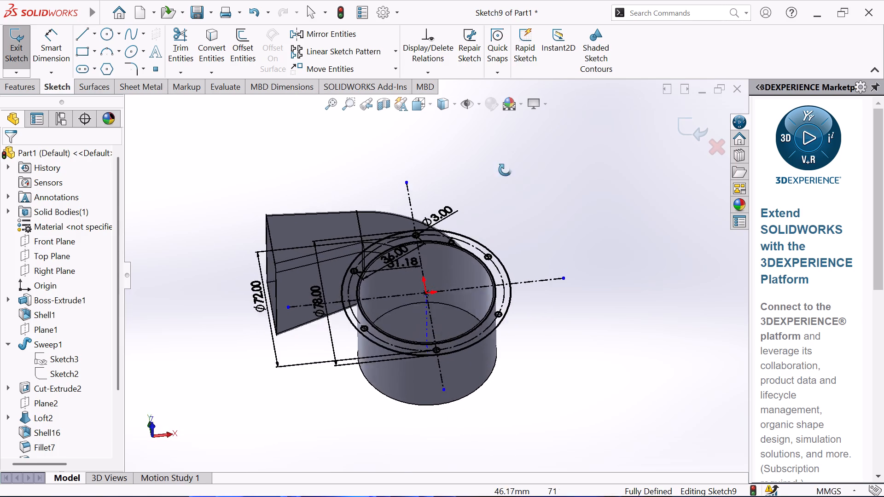
pyautogui.moveTo(505, 170); pyautogui.dragTo(489, 305, button='middle')
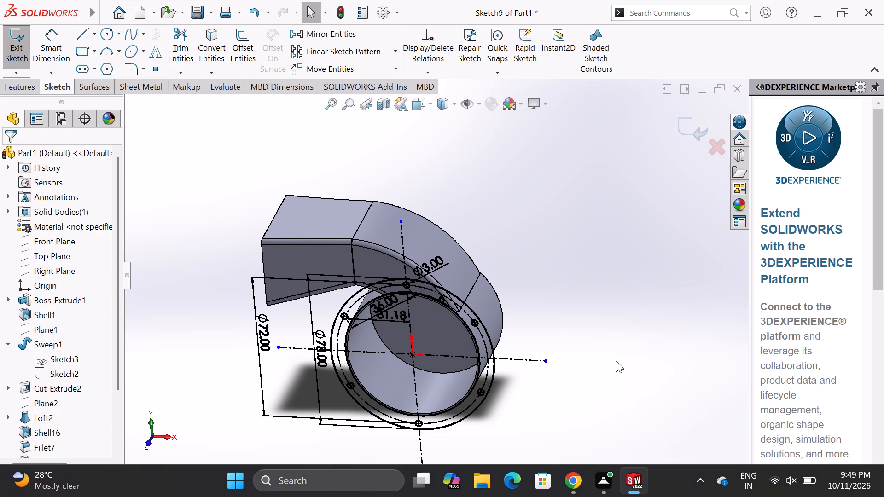
pyautogui.scroll(2, 413, 335)
pyautogui.moveTo(414, 330); pyautogui.dragTo(423, 295, button='middle')
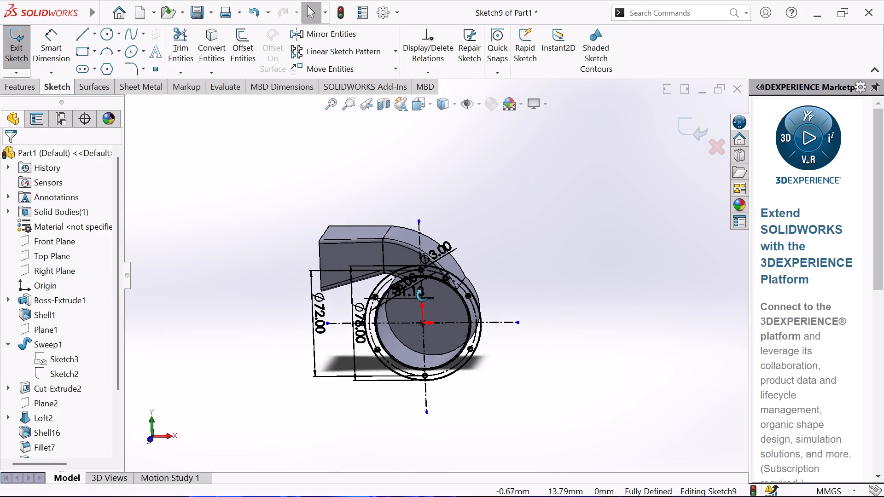
pyautogui.moveTo(423, 295); pyautogui.dragTo(427, 281, button='middle')
pyautogui.scroll(-2, 428, 293)
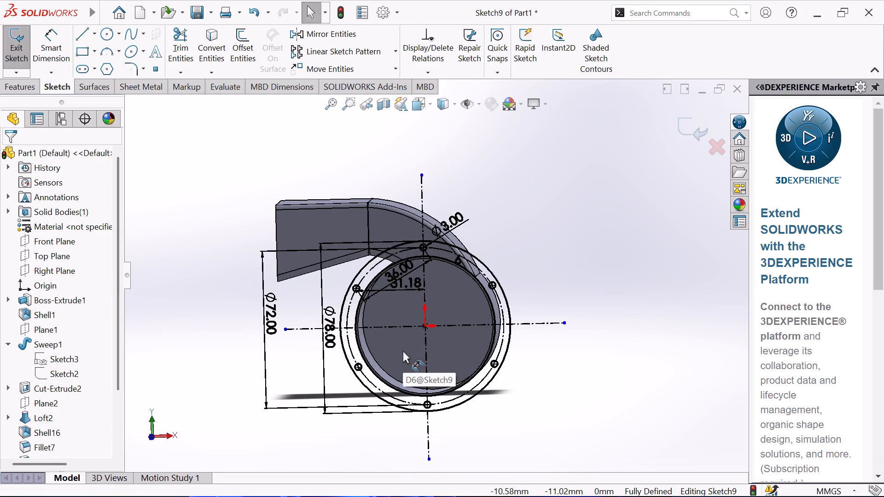
pyautogui.scroll(-1, 403, 351)
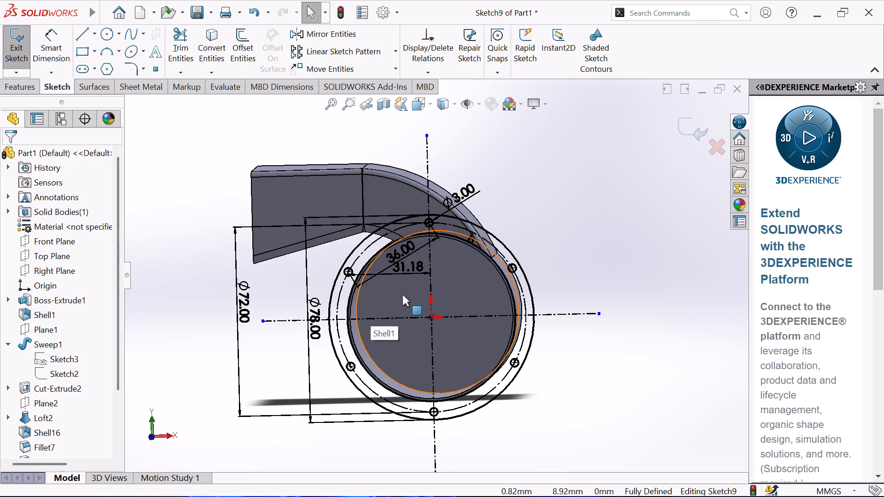
pyautogui.scroll(1, 415, 282)
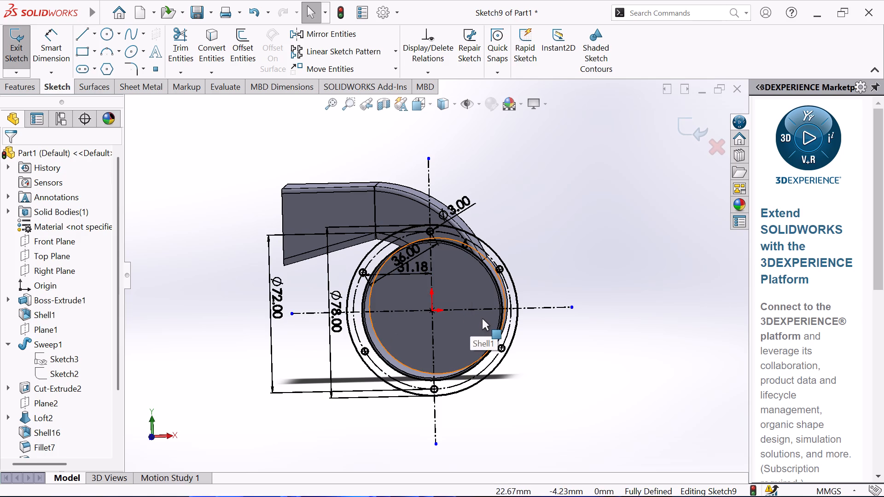
# Extrude the rim sketch with its six holes as a 1 mm blind boss, reversing the direction toward the cylinder body.
pyautogui.click(24, 83)
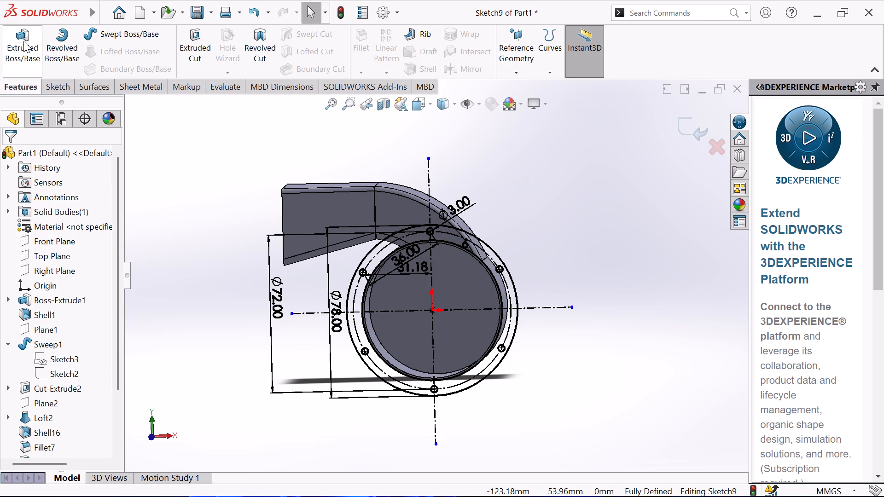
pyautogui.click(23, 41)
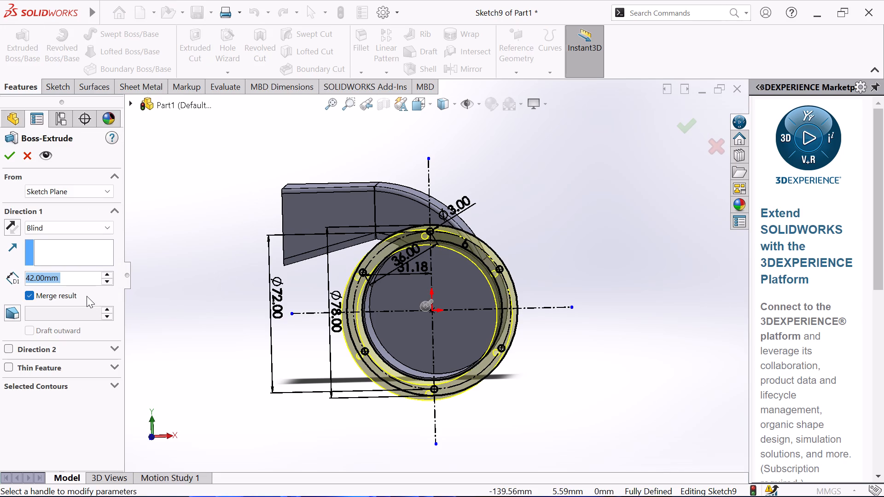
pyautogui.press('1')
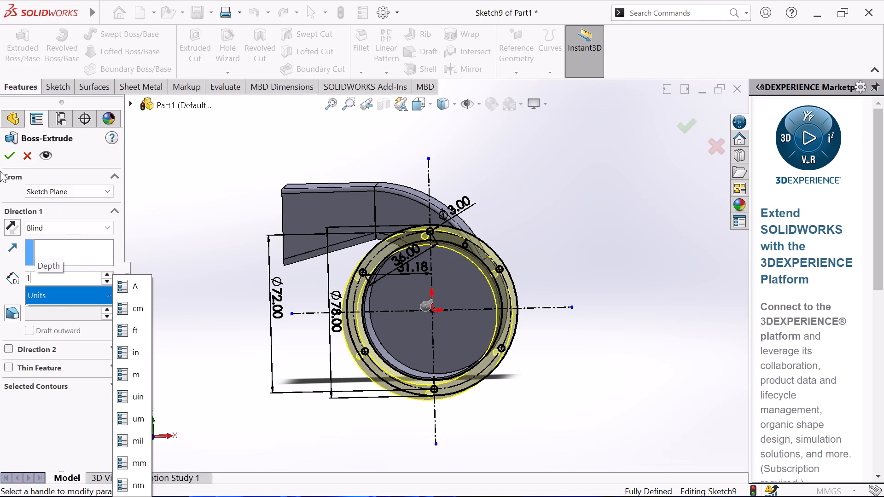
pyautogui.click(13, 159)
pyautogui.moveTo(223, 180); pyautogui.dragTo(182, 212, button='middle')
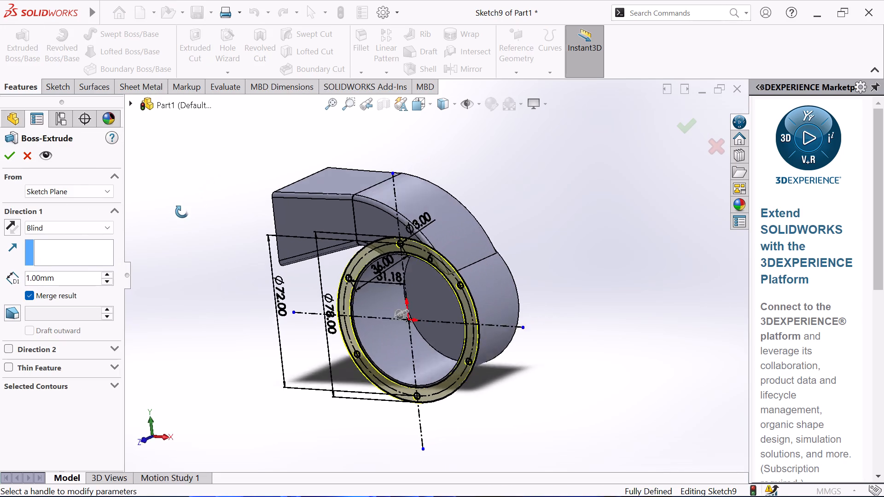
pyautogui.moveTo(182, 212); pyautogui.dragTo(144, 246, button='middle')
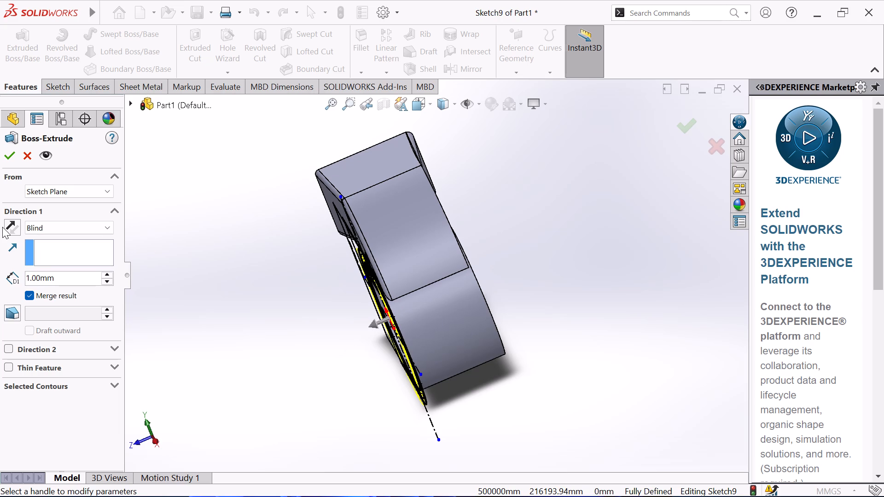
pyautogui.click(4, 224)
pyautogui.click(11, 227)
pyautogui.click(12, 159)
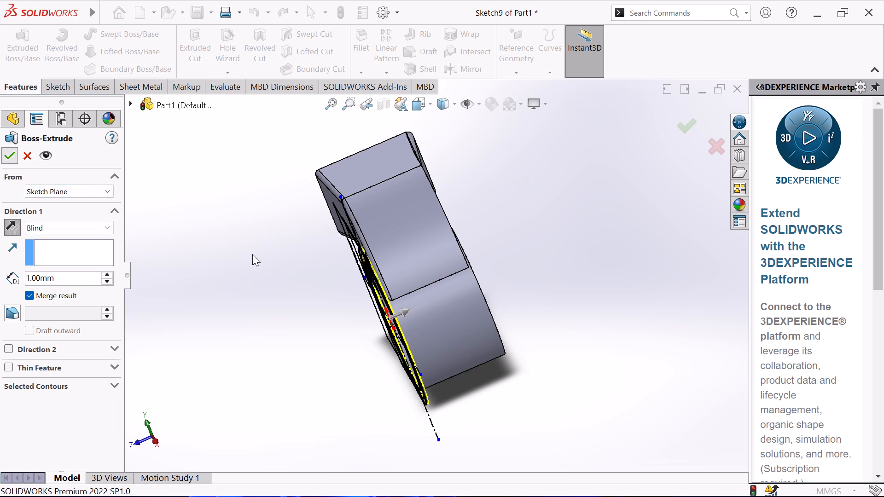
pyautogui.moveTo(255, 254); pyautogui.dragTo(327, 164, button='middle')
pyautogui.click(238, 306)
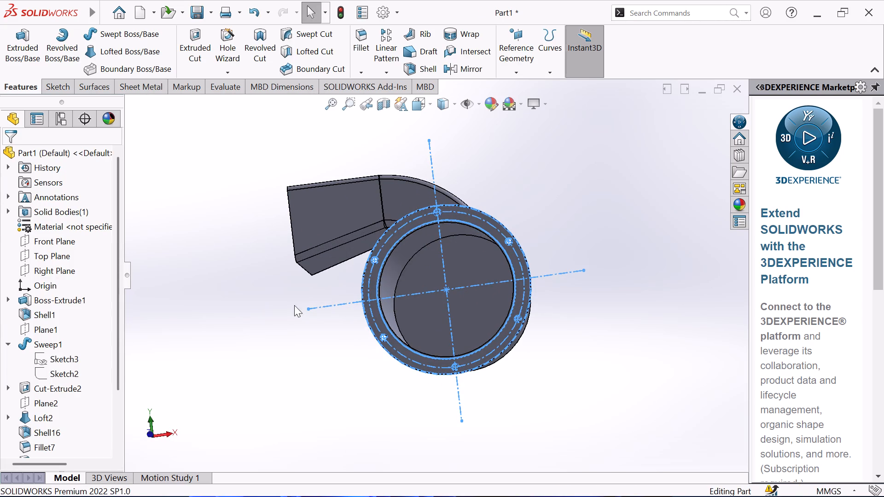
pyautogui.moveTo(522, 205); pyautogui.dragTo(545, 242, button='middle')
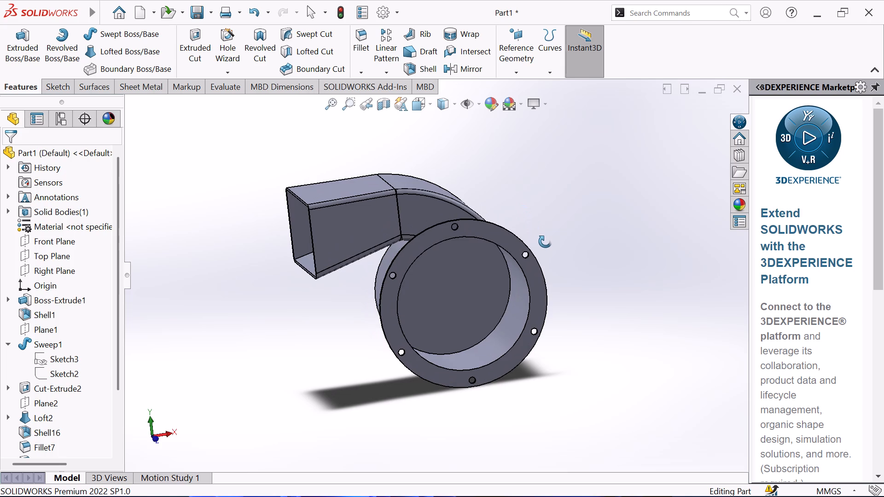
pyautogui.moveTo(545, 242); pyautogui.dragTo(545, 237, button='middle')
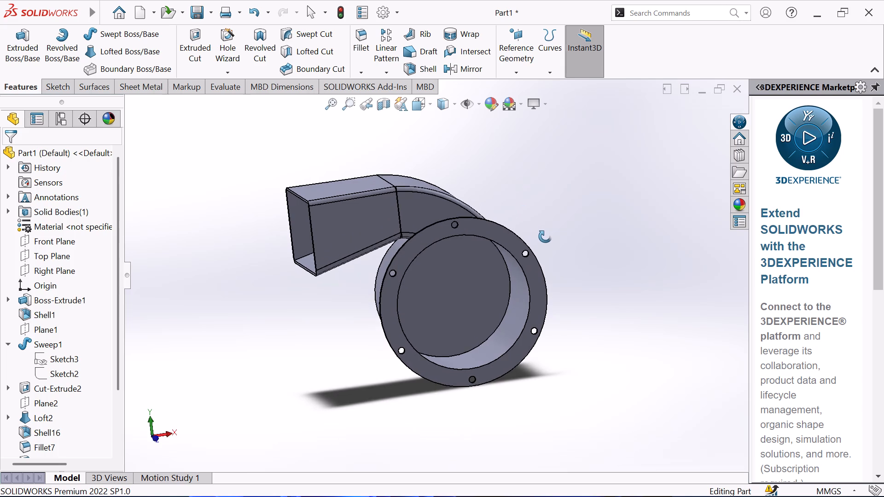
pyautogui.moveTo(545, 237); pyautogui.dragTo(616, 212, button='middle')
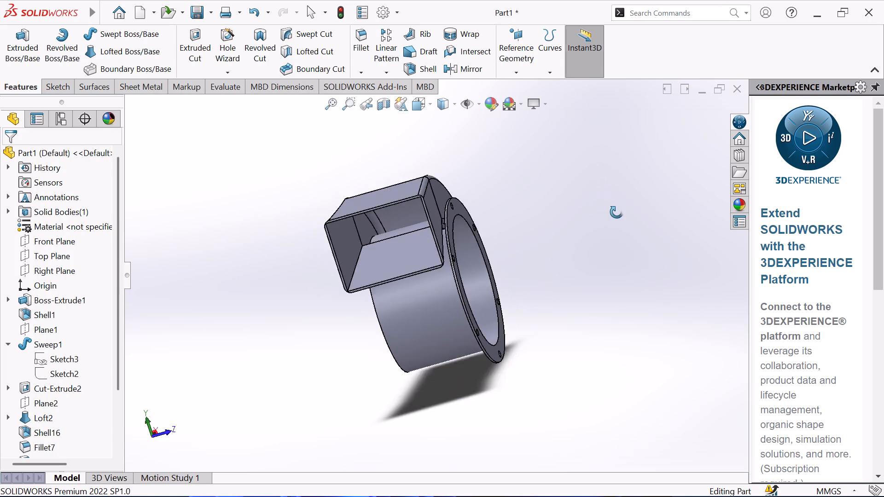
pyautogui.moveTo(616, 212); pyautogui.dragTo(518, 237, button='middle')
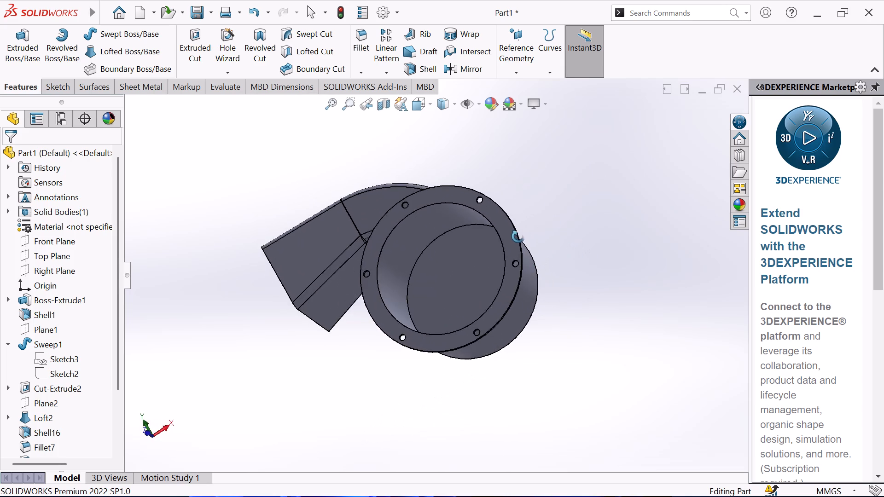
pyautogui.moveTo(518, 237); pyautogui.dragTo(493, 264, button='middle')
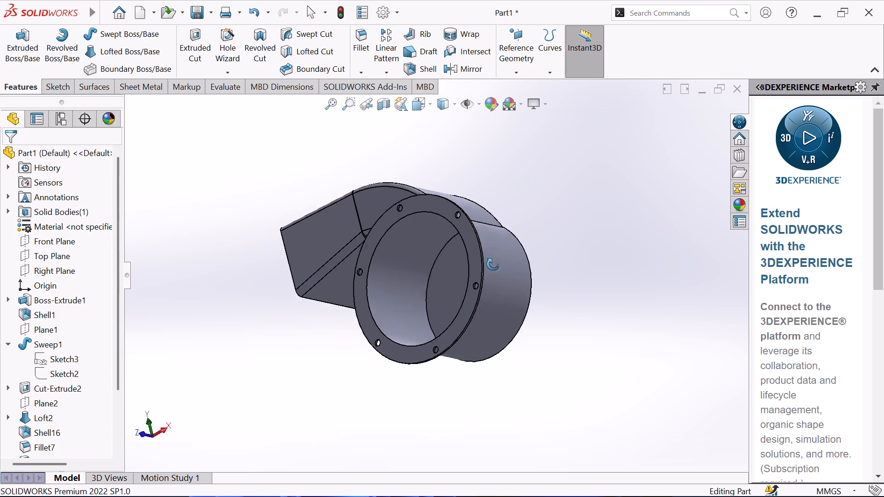
# Examine the extruded rim with its six holes, the hollow cylinder and the duct opening from all sides, including the standard front view.
pyautogui.moveTo(493, 264); pyautogui.dragTo(494, 358, button='middle')
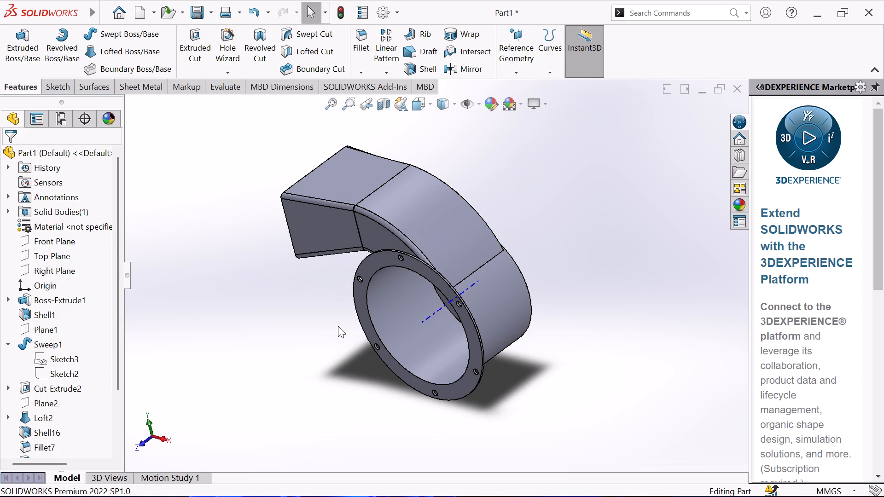
pyautogui.scroll(2, 338, 325)
pyautogui.moveTo(338, 324); pyautogui.dragTo(365, 296, button='middle')
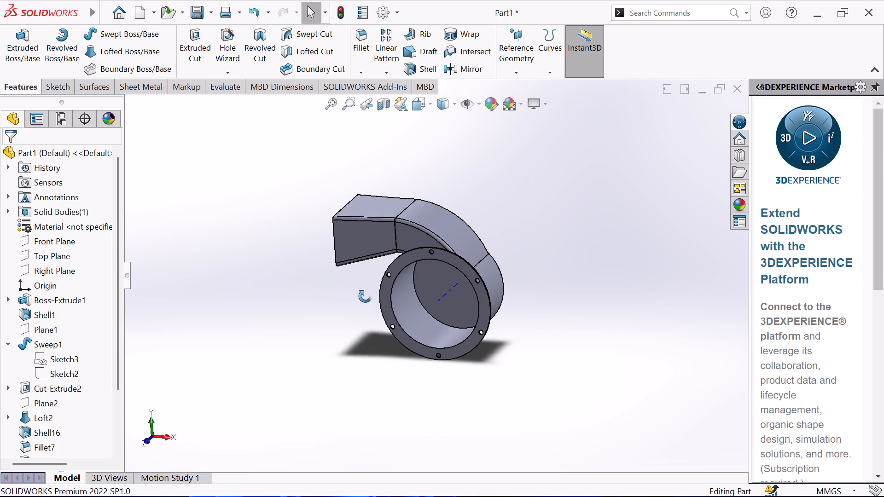
pyautogui.moveTo(365, 296); pyautogui.dragTo(399, 273, button='middle')
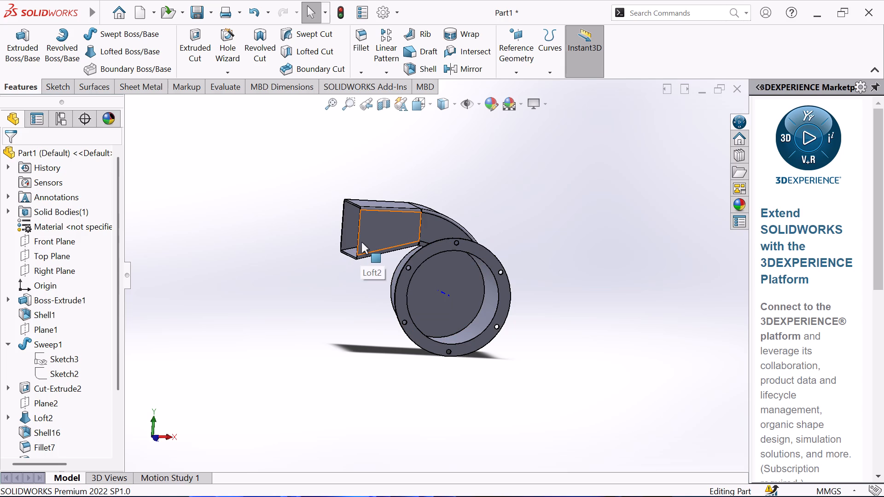
pyautogui.scroll(-1, 461, 286)
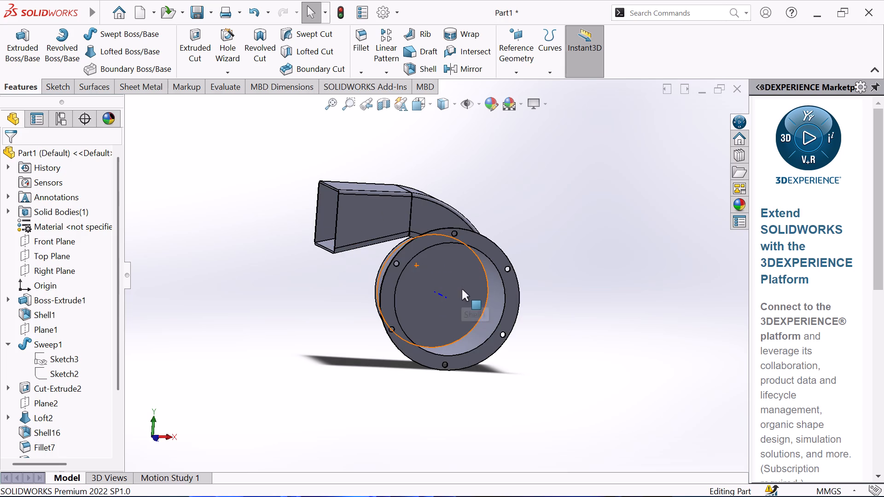
pyautogui.scroll(-1, 468, 319)
pyautogui.moveTo(468, 319); pyautogui.dragTo(545, 295, button='middle')
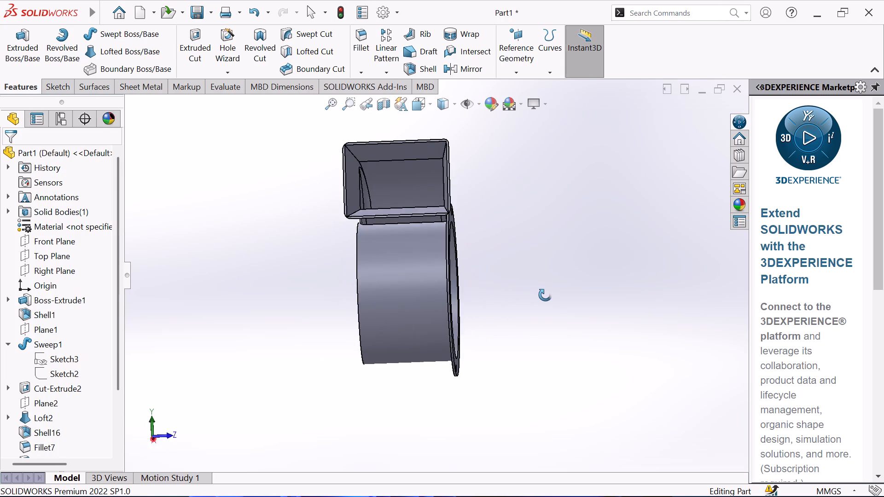
pyautogui.moveTo(545, 295); pyautogui.dragTo(534, 311, button='middle')
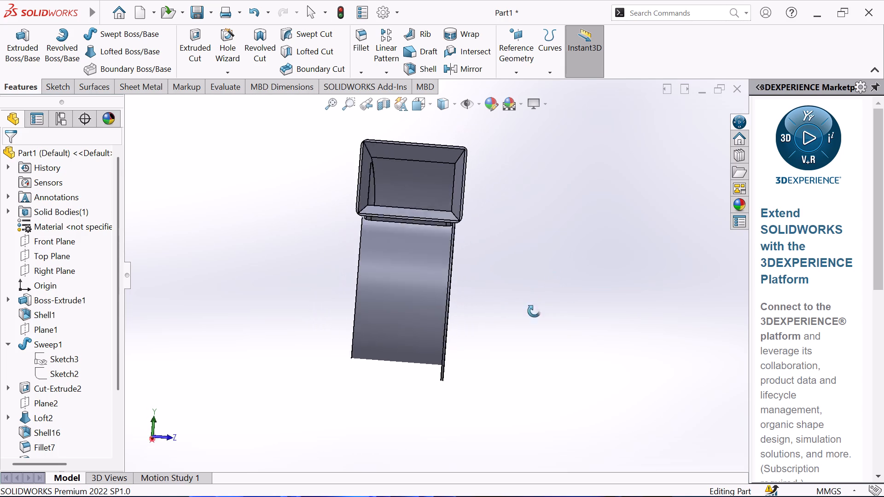
pyautogui.moveTo(534, 311); pyautogui.dragTo(546, 289, button='middle')
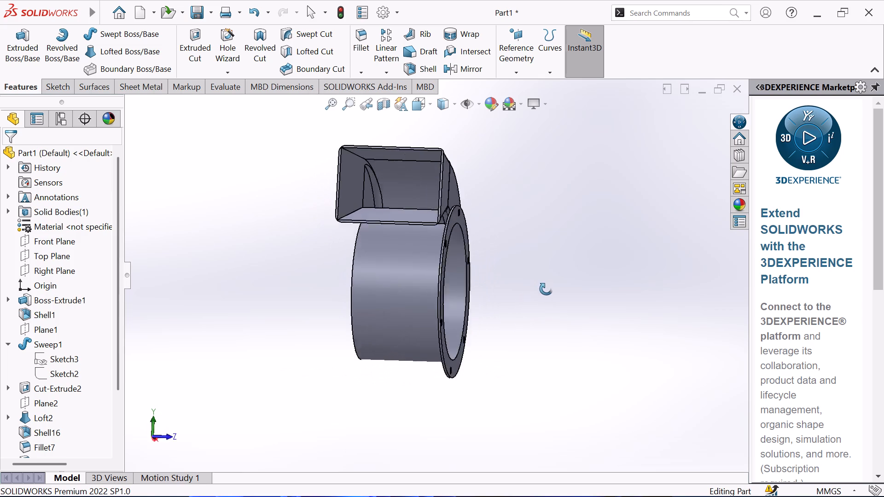
pyautogui.moveTo(546, 289); pyautogui.dragTo(639, 347, button='middle')
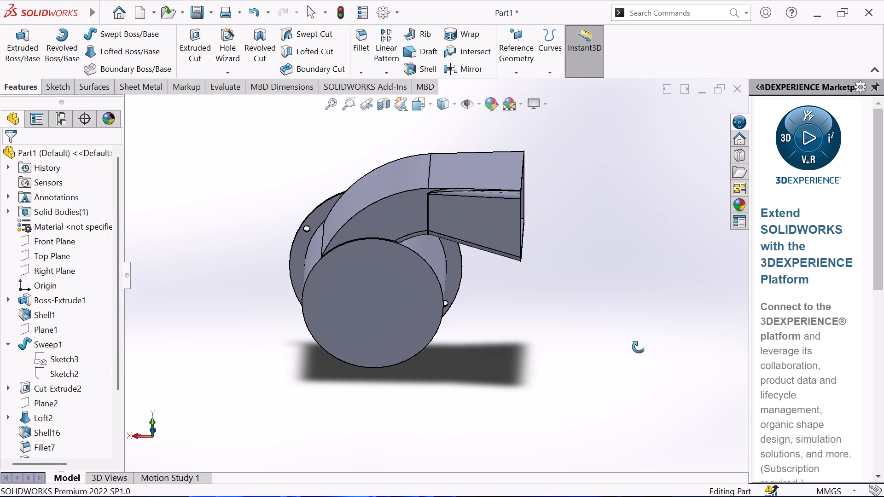
pyautogui.moveTo(639, 347); pyautogui.dragTo(489, 496, button='middle')
pyautogui.moveTo(610, 137); pyautogui.dragTo(609, 253, button='middle')
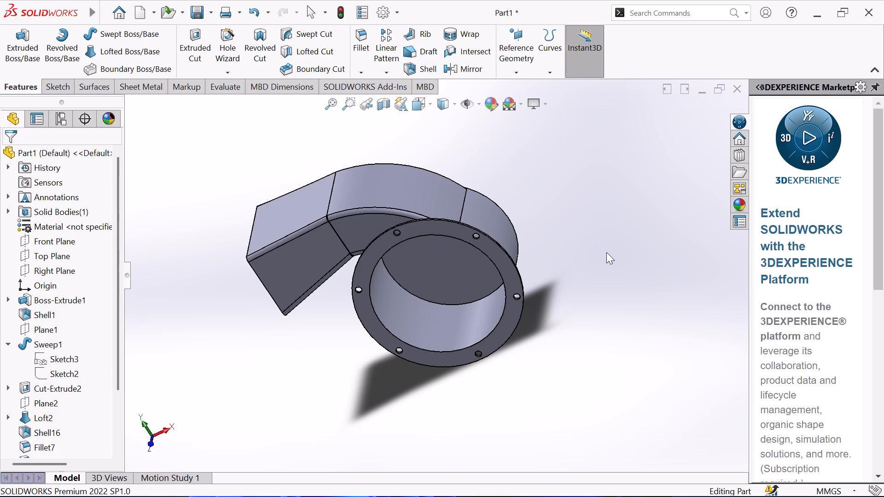
pyautogui.click(425, 106)
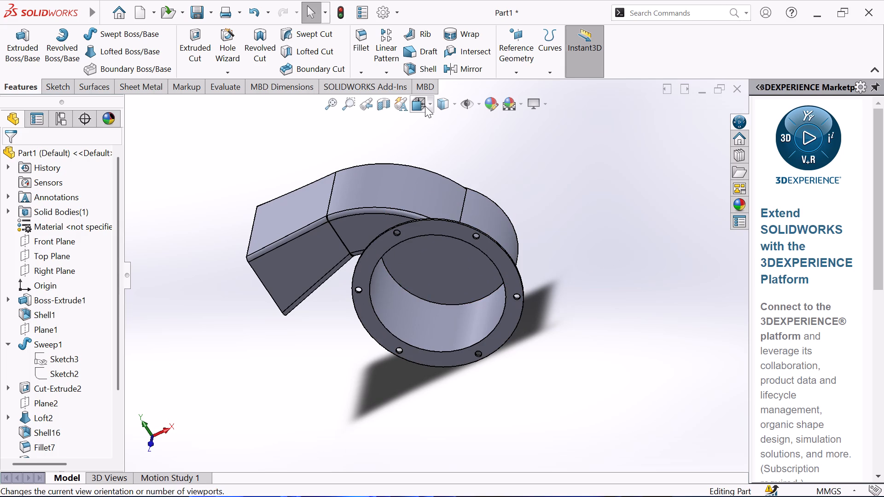
pyautogui.click(334, 349)
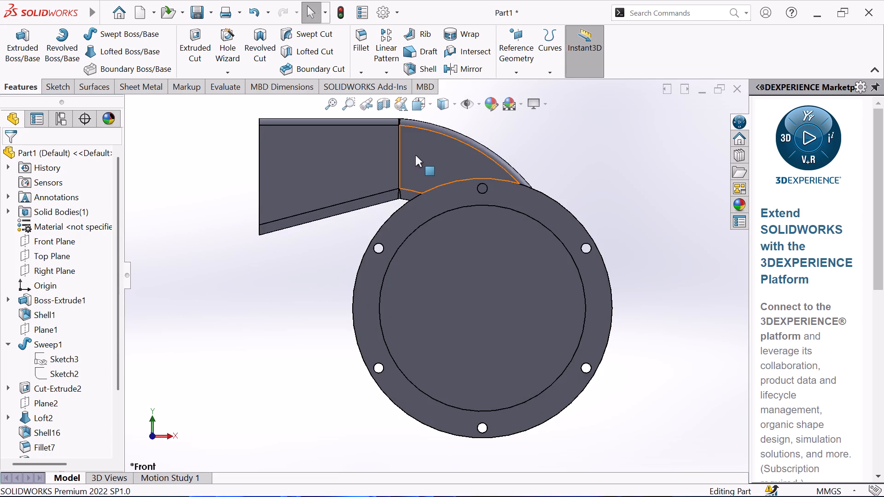
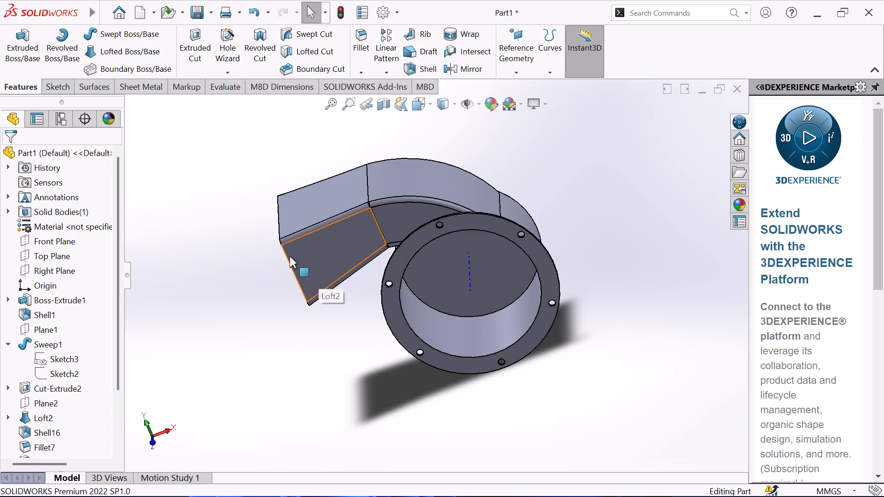
# Examine the hollow cylinder, holed rim and duct opening in the standard front view and from several angles.
pyautogui.scroll(2, 292, 254)
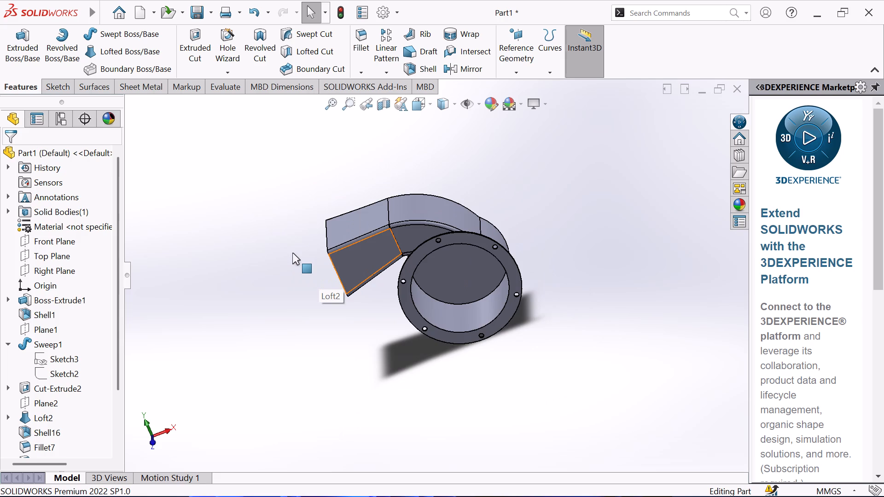
pyautogui.scroll(-1, 292, 253)
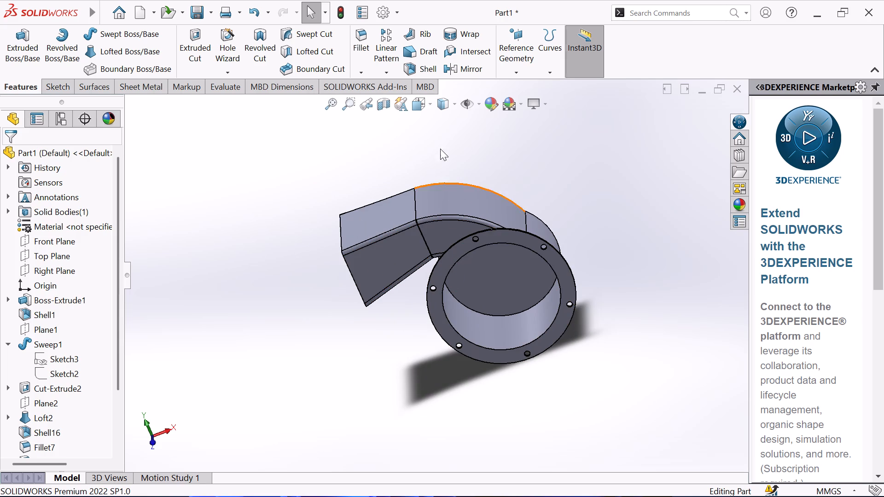
pyautogui.click(422, 106)
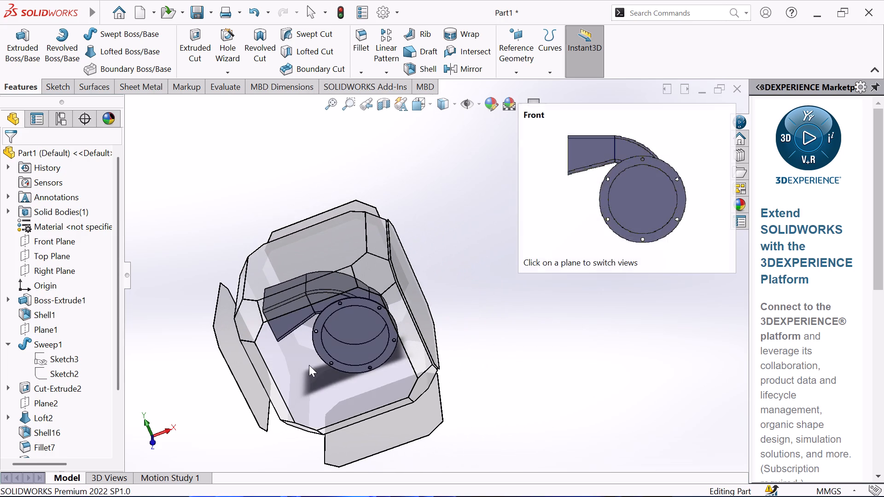
pyautogui.click(309, 365)
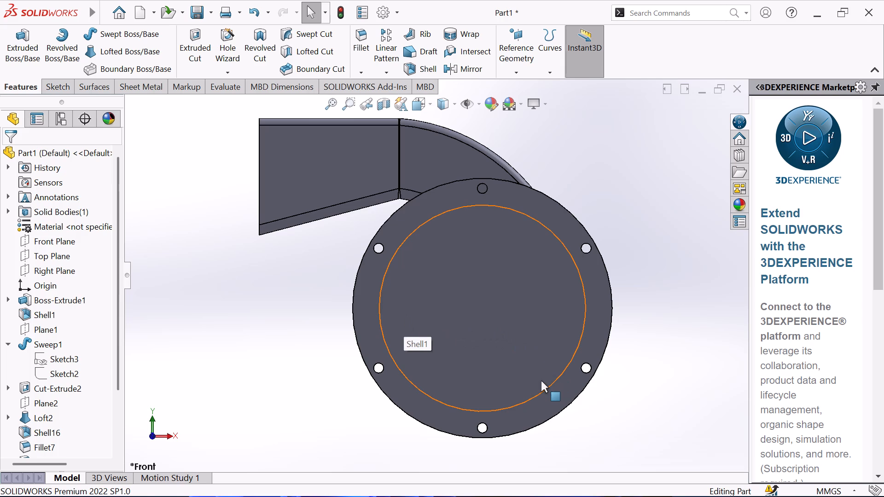
pyautogui.scroll(3, 496, 303)
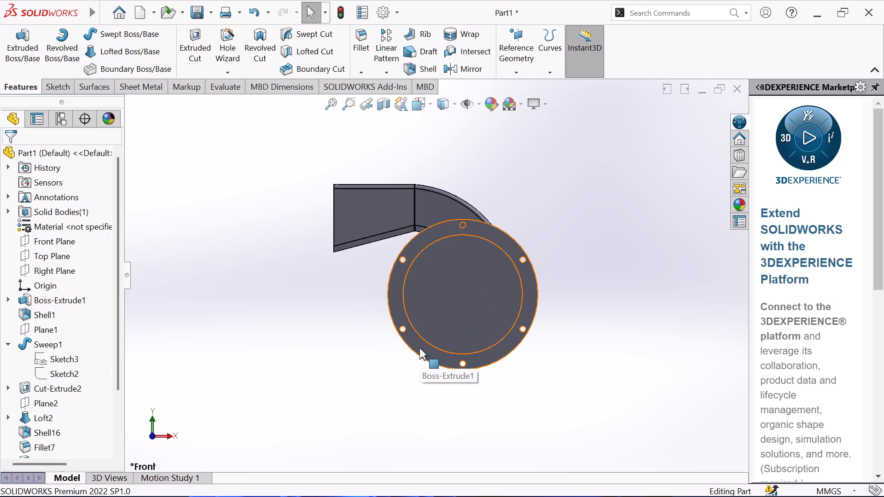
pyautogui.scroll(1, 419, 347)
pyautogui.scroll(-1, 419, 347)
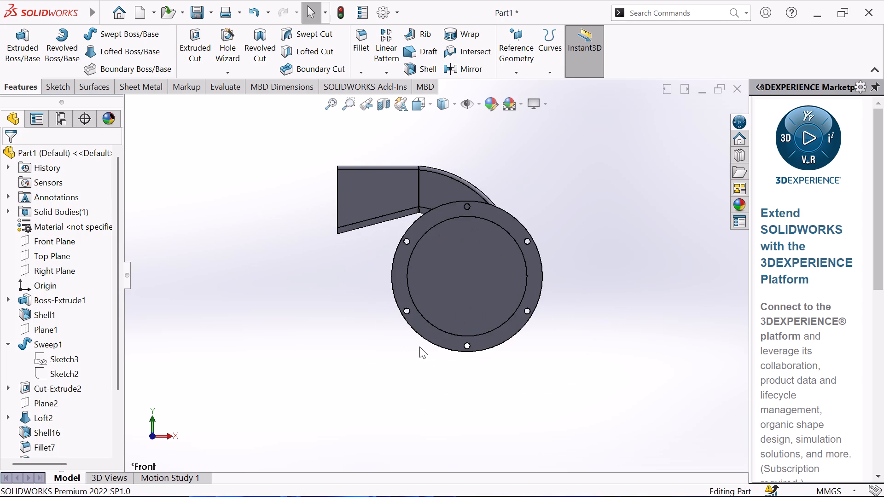
pyautogui.scroll(-1, 419, 345)
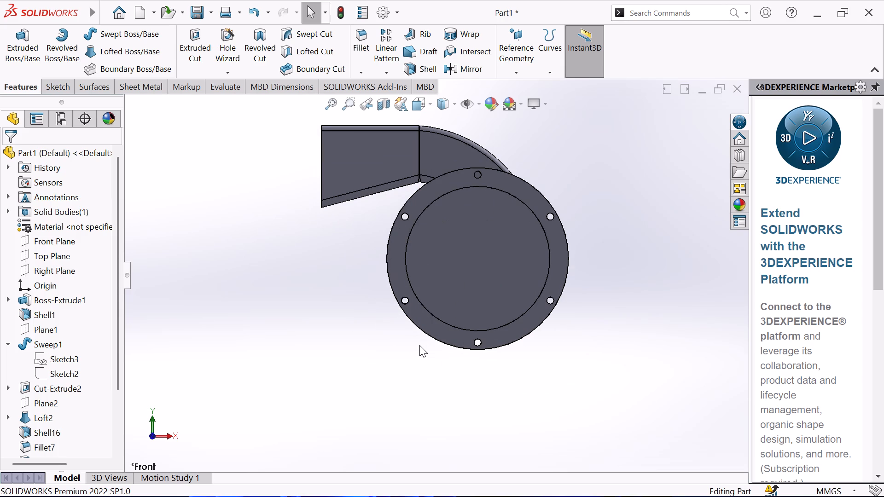
pyautogui.scroll(1, 417, 338)
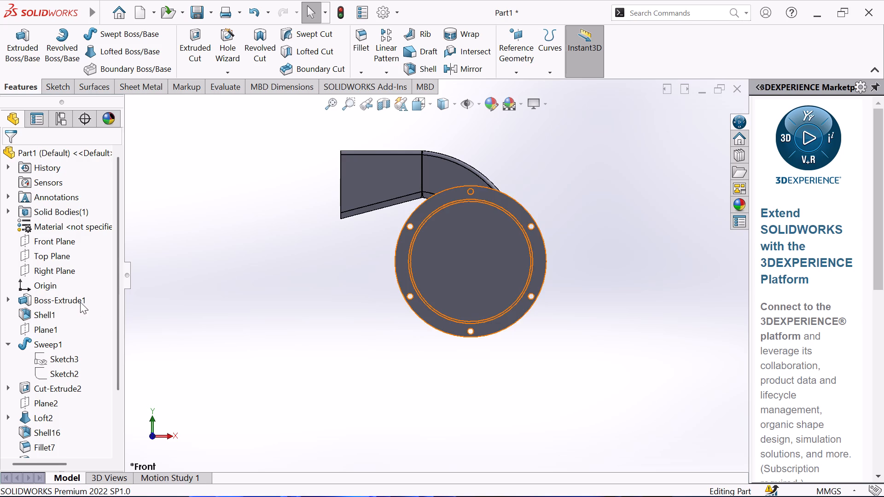
pyautogui.moveTo(303, 256); pyautogui.dragTo(335, 153, button='middle')
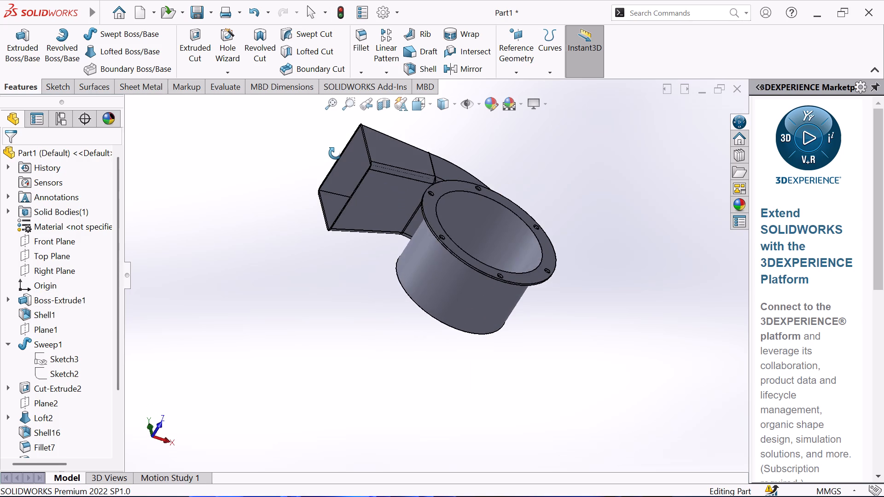
pyautogui.moveTo(335, 153); pyautogui.dragTo(330, 286, button='middle')
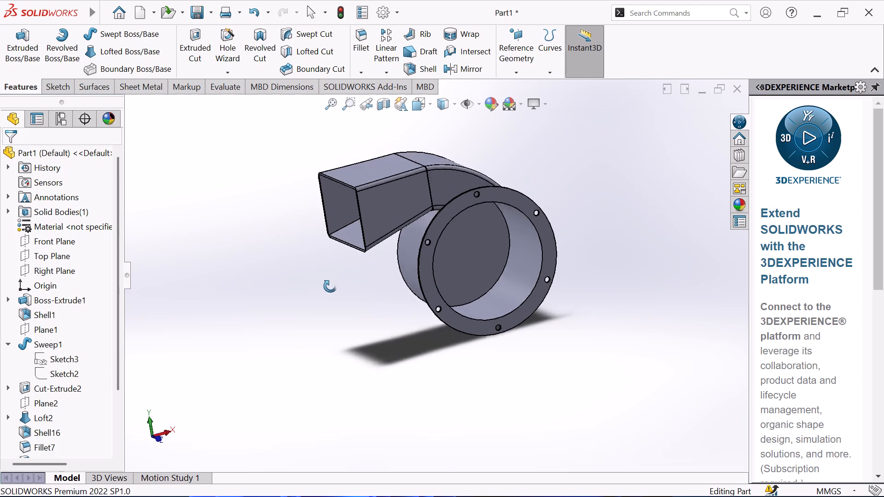
pyautogui.moveTo(330, 286); pyautogui.dragTo(326, 294, button='middle')
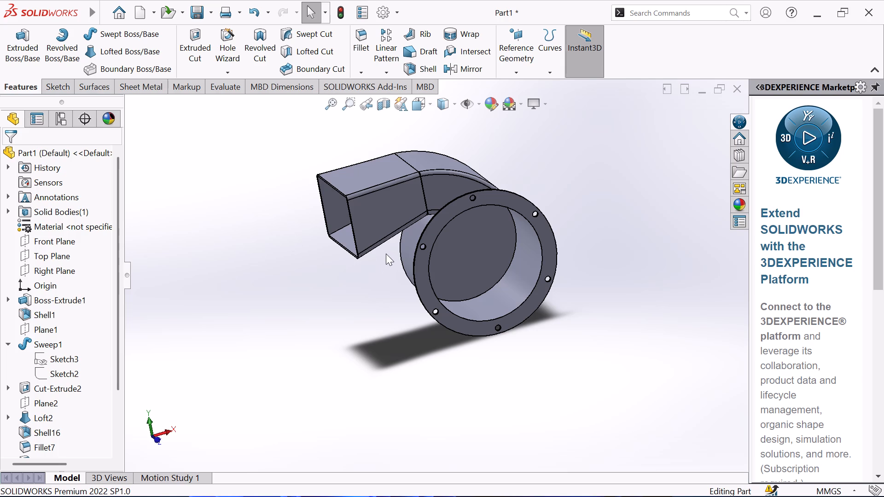
pyautogui.moveTo(388, 251); pyautogui.dragTo(413, 207, button='middle')
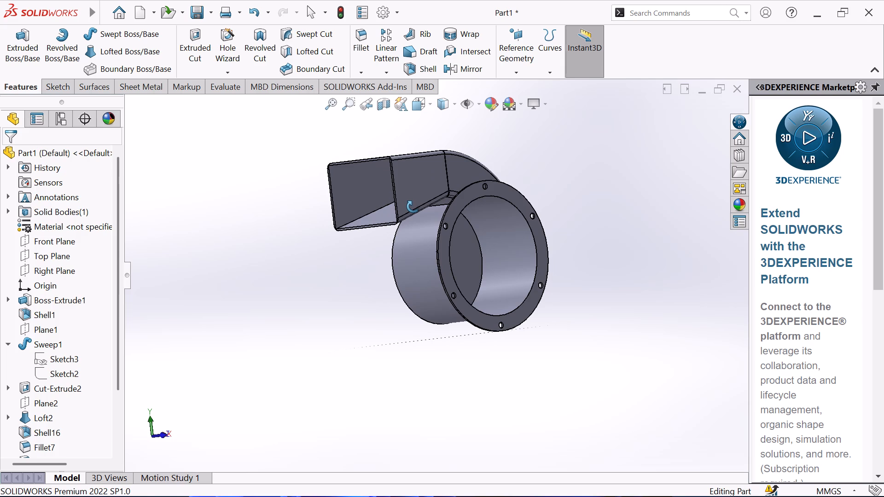
pyautogui.moveTo(413, 207); pyautogui.dragTo(413, 208, button='middle')
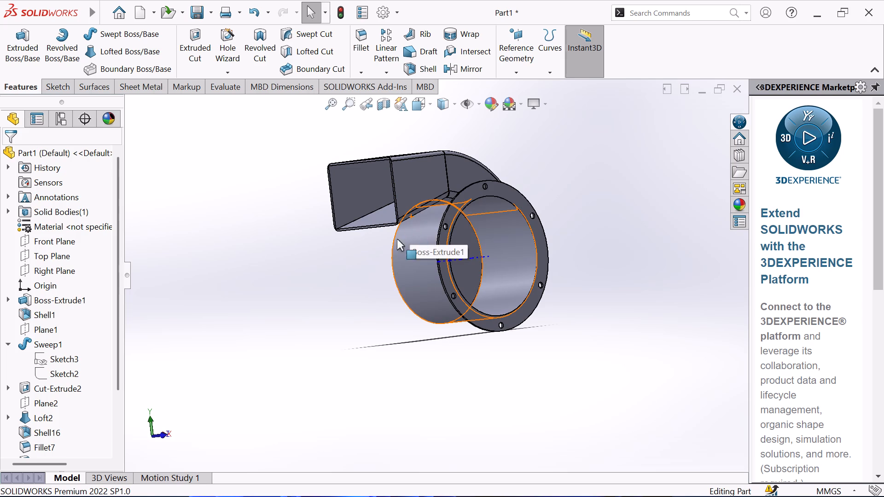
pyautogui.moveTo(364, 250); pyautogui.dragTo(338, 267, button='middle')
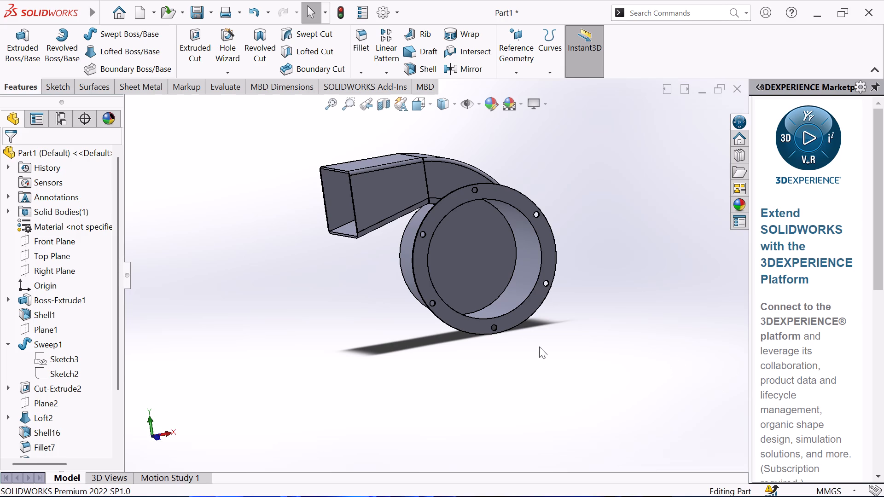
# Open a sketch on the cylinder's inner end face and draw a horizontal centerline about 123 mm long through the origin.
pyautogui.click(449, 273)
pyautogui.click(496, 248)
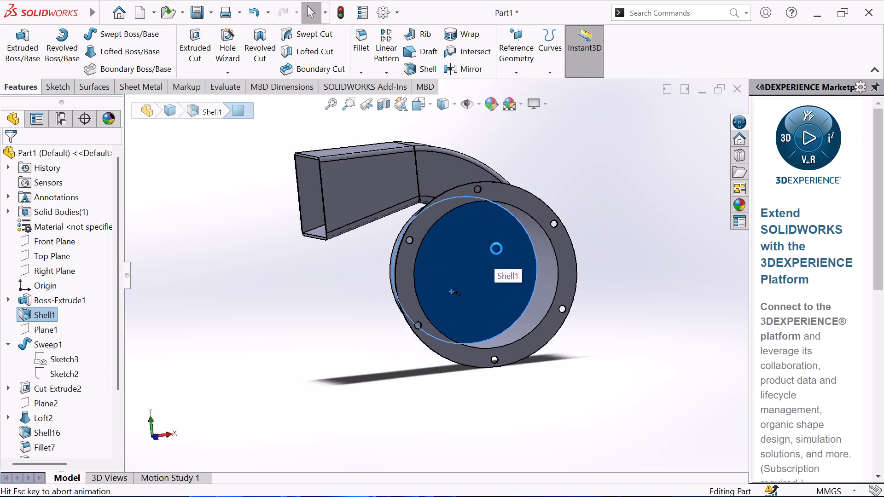
pyautogui.click(308, 380)
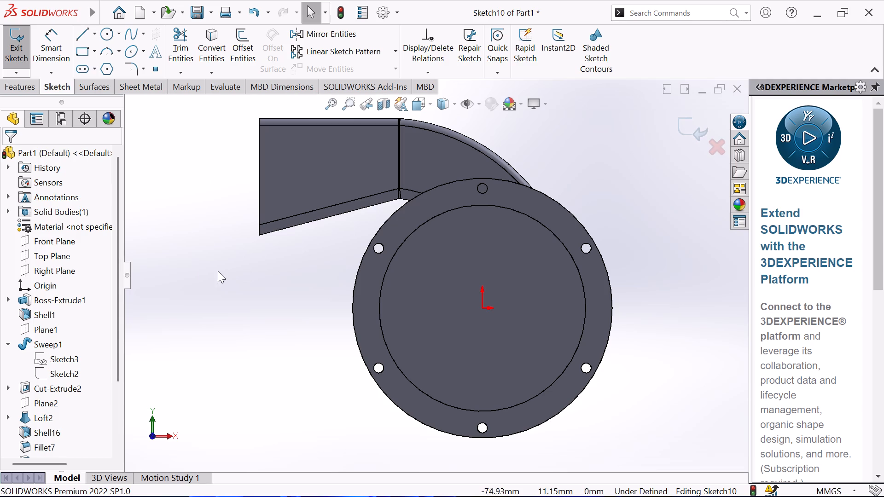
pyautogui.click(95, 40)
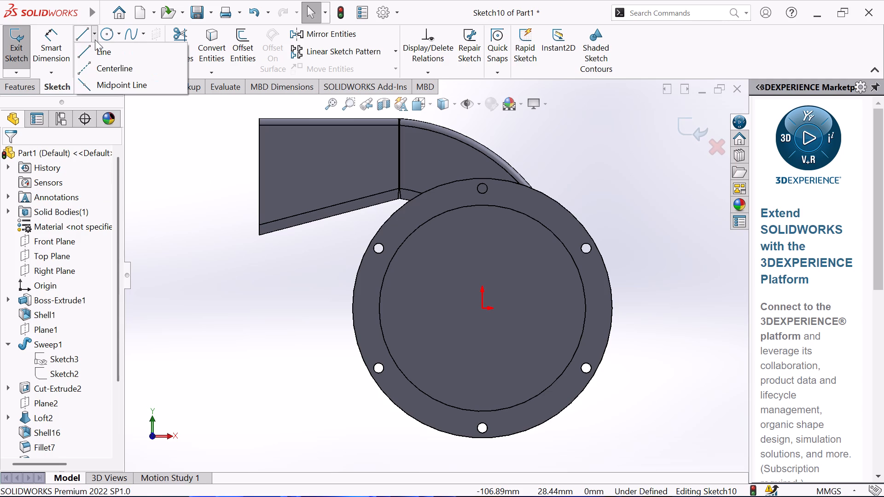
pyautogui.click(78, 73)
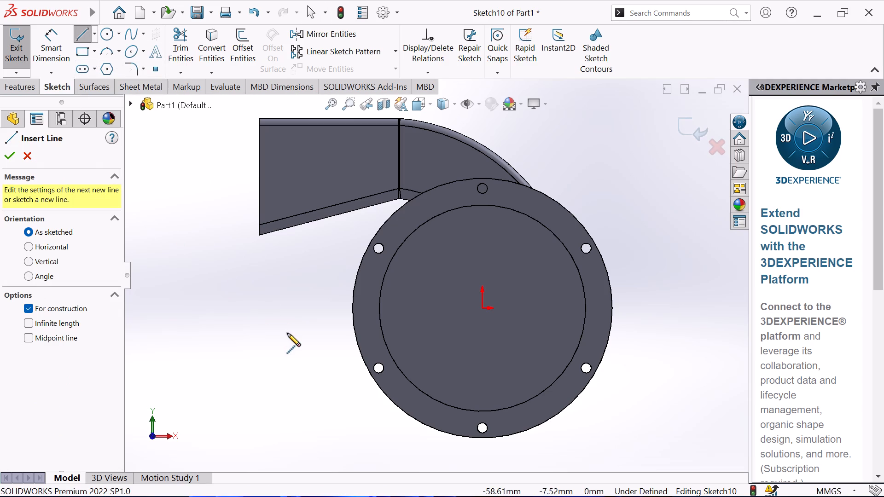
pyautogui.click(285, 307)
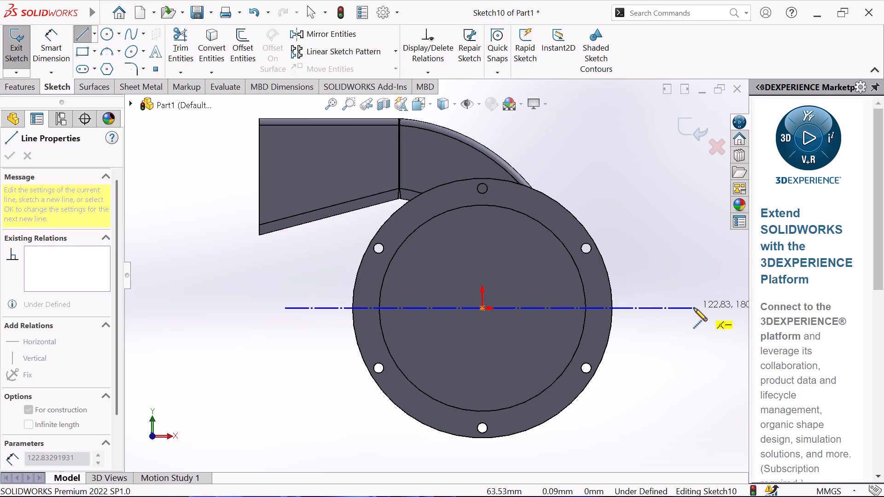
pyautogui.click(694, 308)
pyautogui.rightClick(664, 279)
pyautogui.click(675, 288)
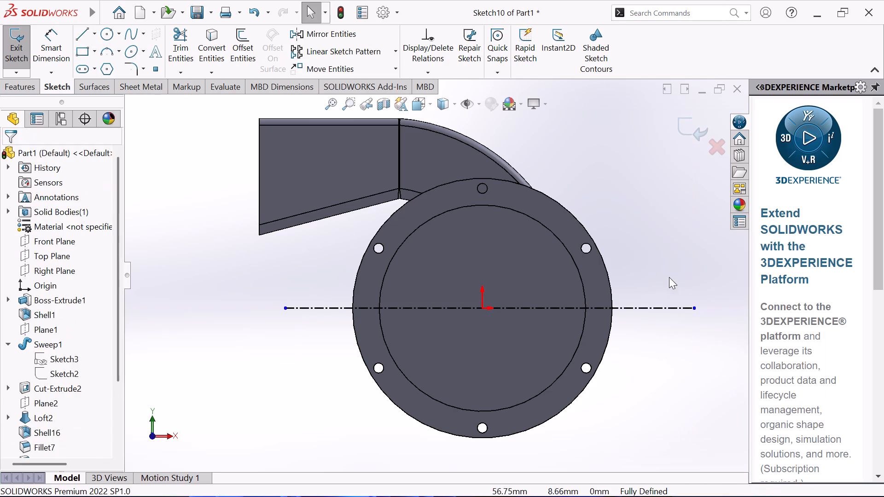
# Draw a vertical centerline about 103 mm long through the origin, extending beyond the rim at both ends.
pyautogui.click(92, 35)
pyautogui.click(81, 70)
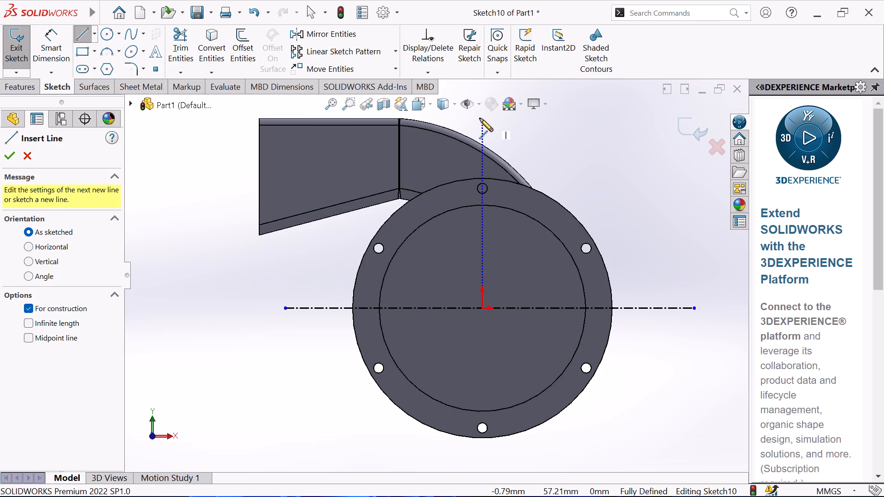
pyautogui.click(480, 119)
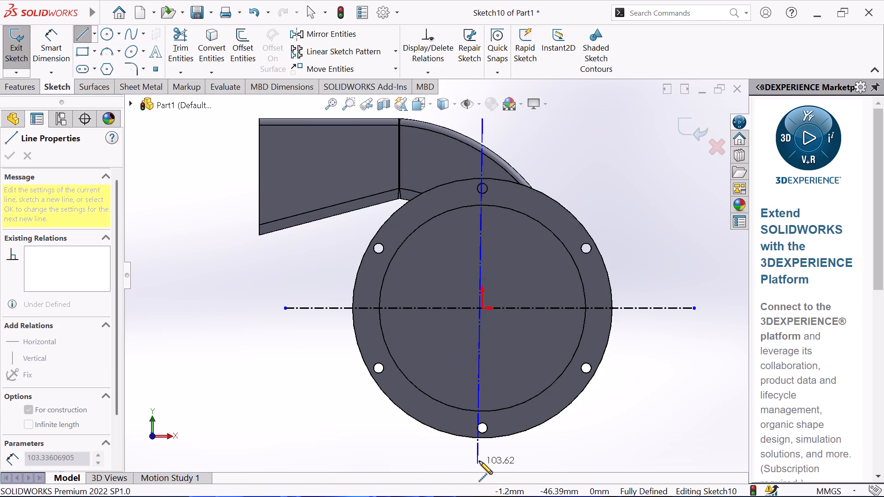
pyautogui.click(481, 460)
pyautogui.rightClick(641, 368)
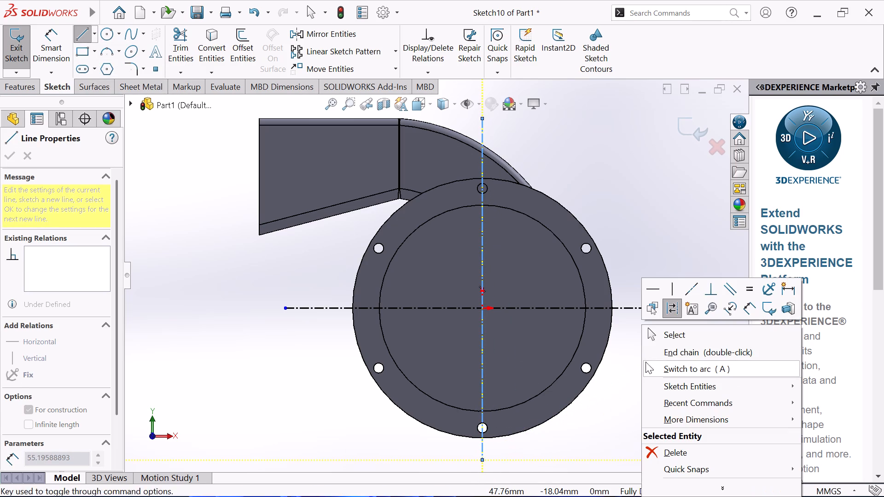
pyautogui.click(665, 332)
# Sketch a corner rectangle about 98 by 9 mm across the rim, below the horizontal centerline.
pyautogui.scroll(2, 527, 334)
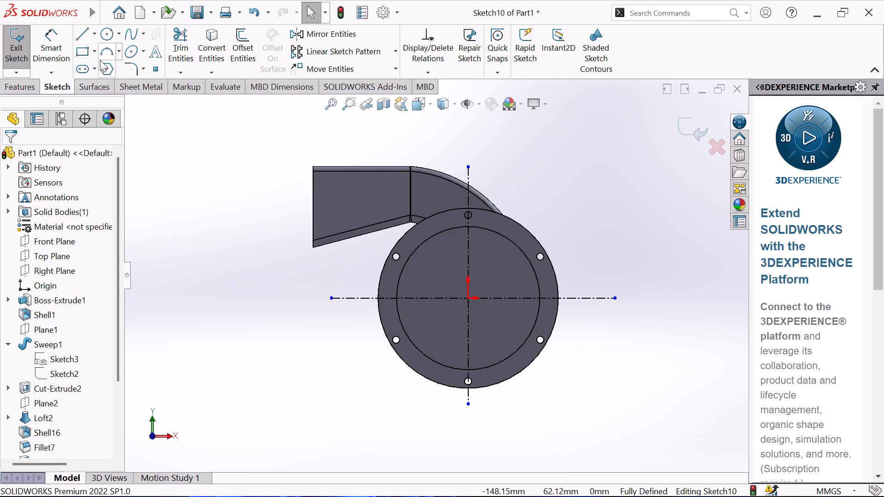
pyautogui.click(77, 53)
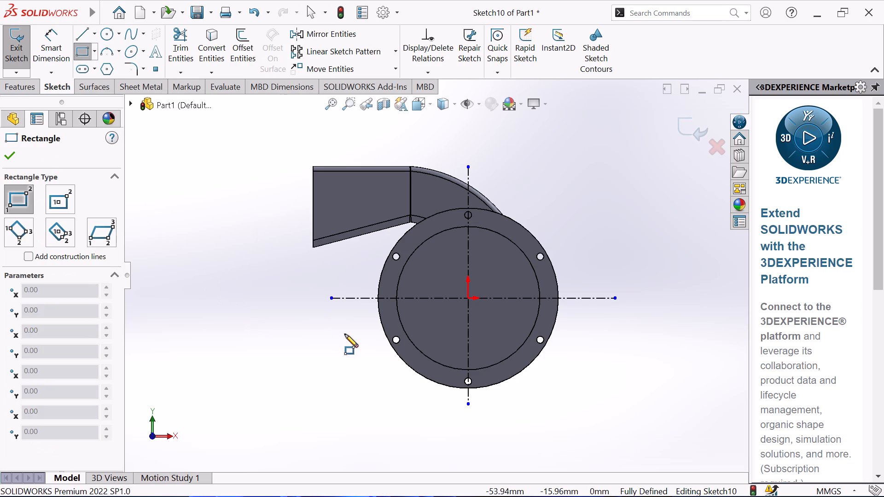
pyautogui.click(355, 331)
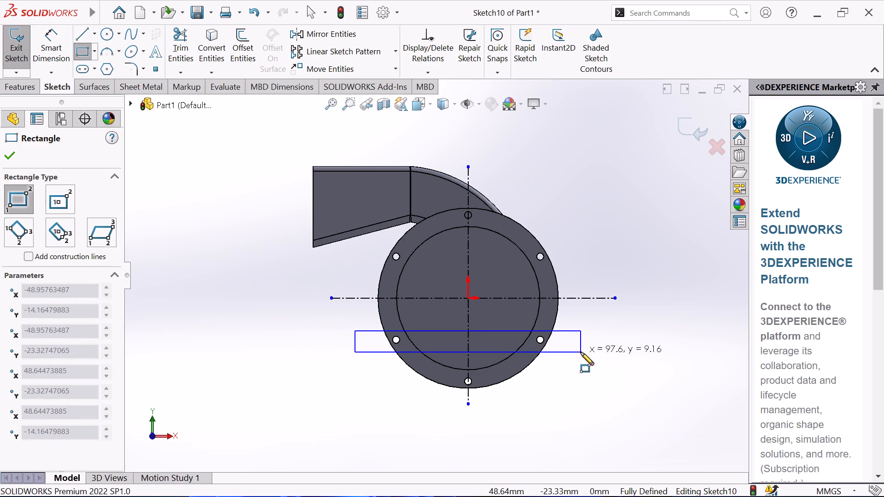
pyautogui.click(582, 352)
pyautogui.rightClick(601, 335)
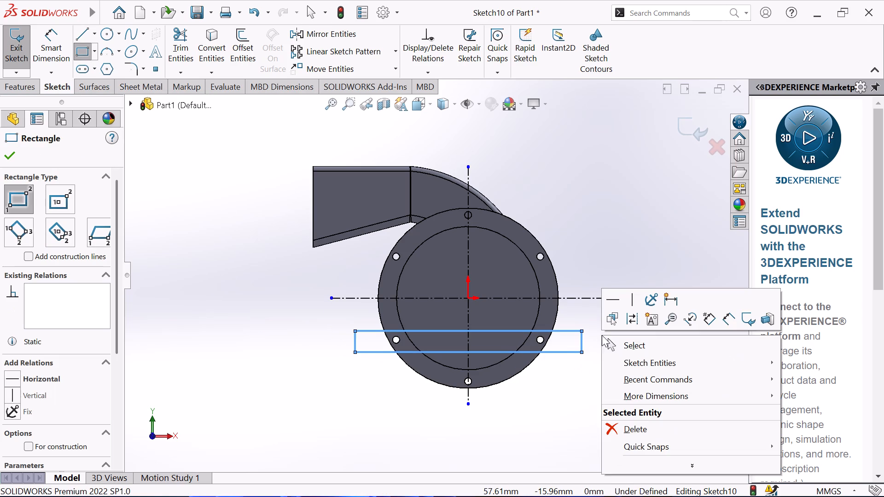
pyautogui.click(616, 340)
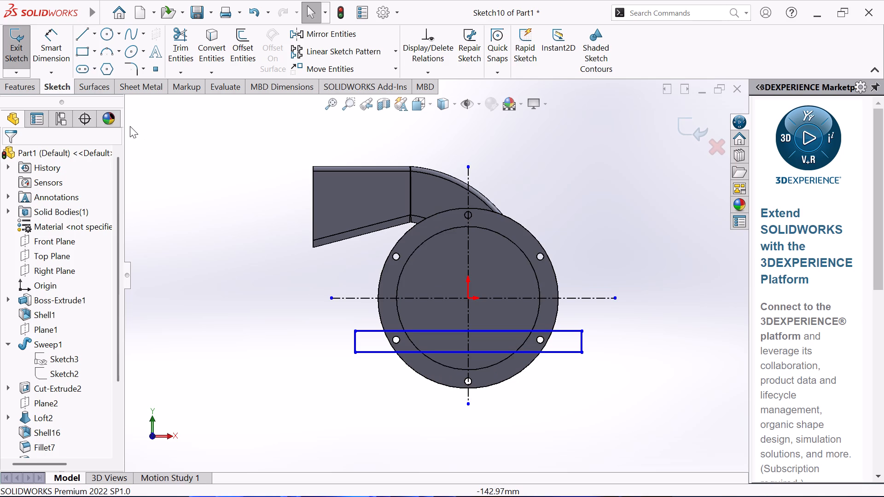
# Dimension the rectangle's short vertical side and set its height to 3 mm.
pyautogui.click(41, 51)
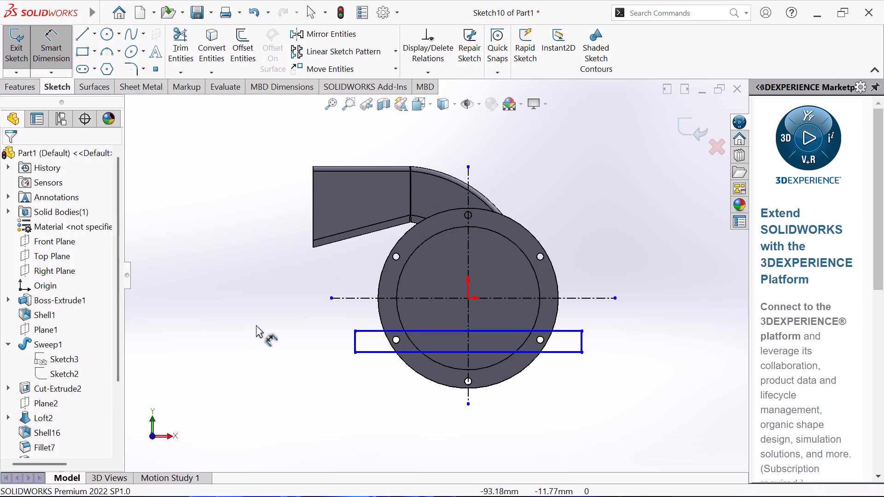
pyautogui.click(353, 340)
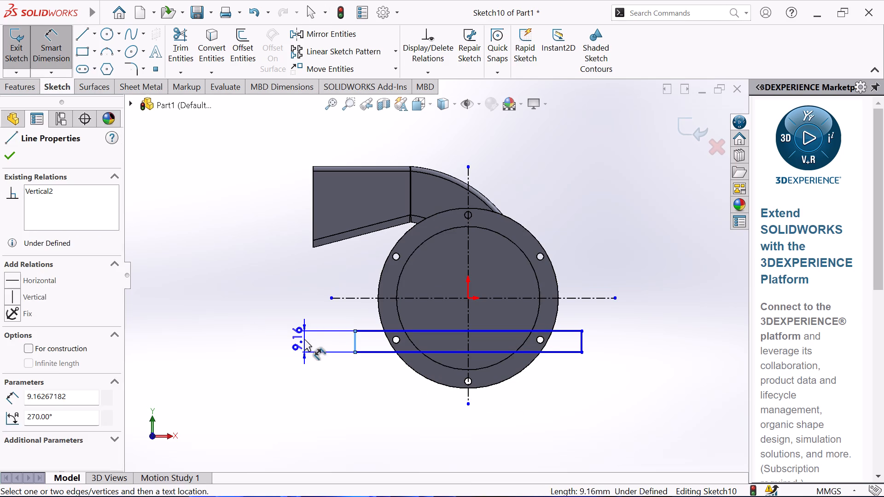
pyautogui.click(304, 339)
pyautogui.press('3')
pyautogui.press('Return')
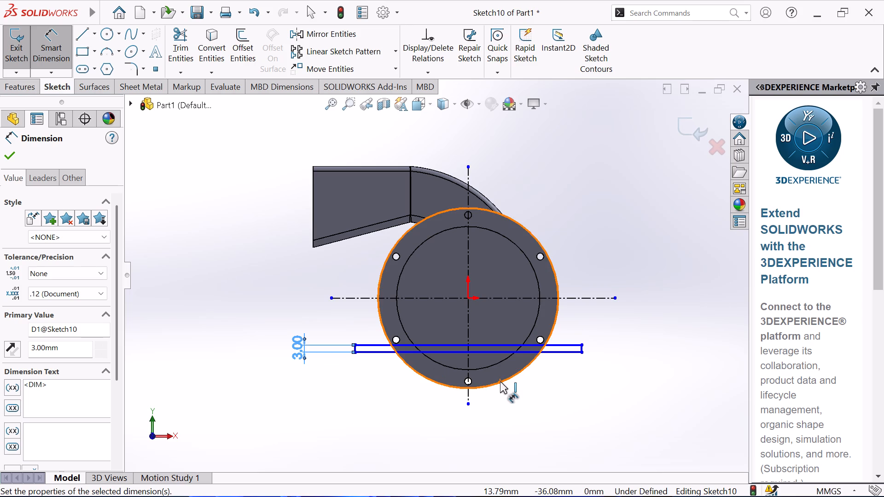
# Dimension the rectangle's horizontal length between its two upper corners and set it to 70 mm.
pyautogui.click(583, 347)
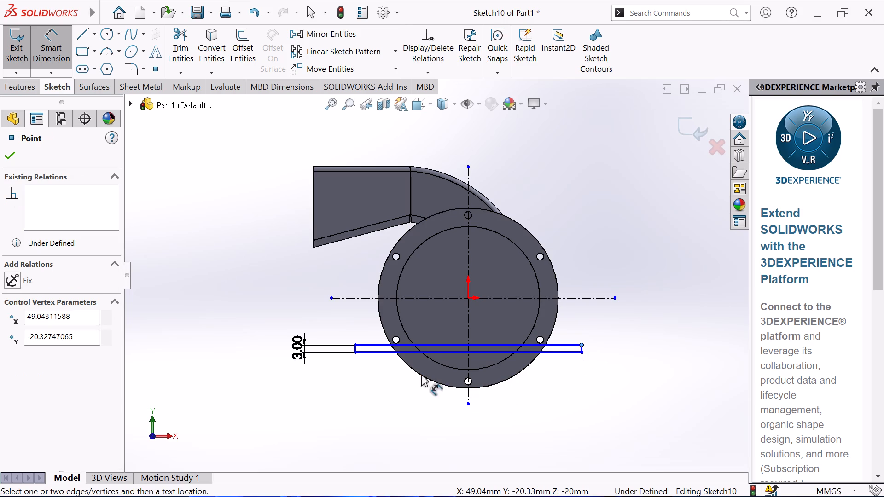
pyautogui.click(355, 344)
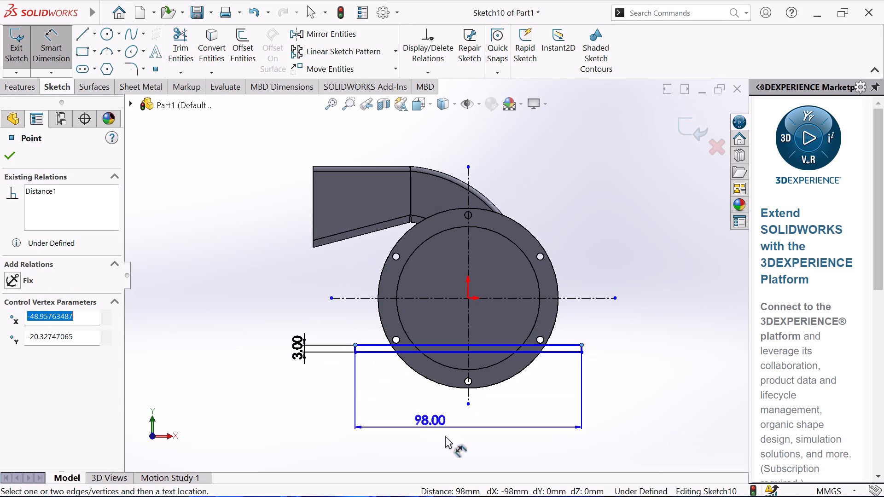
pyautogui.click(473, 432)
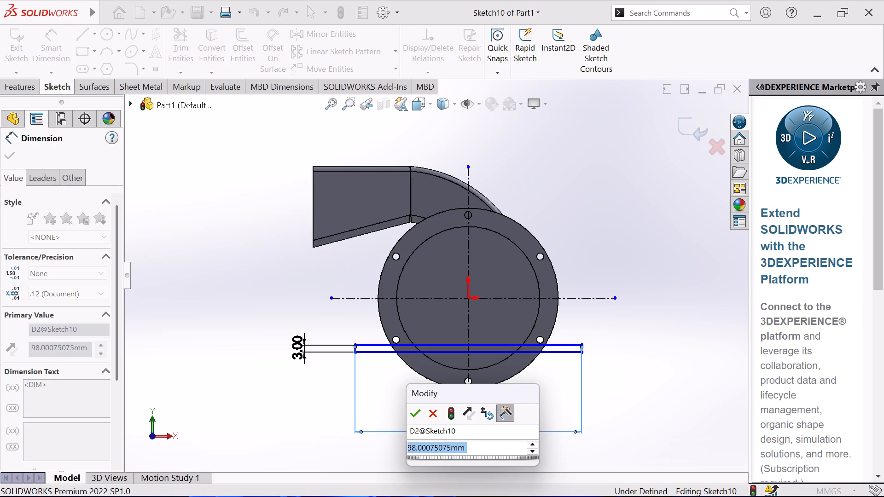
pyautogui.press('7')
pyautogui.press('0')
pyautogui.press('Return')
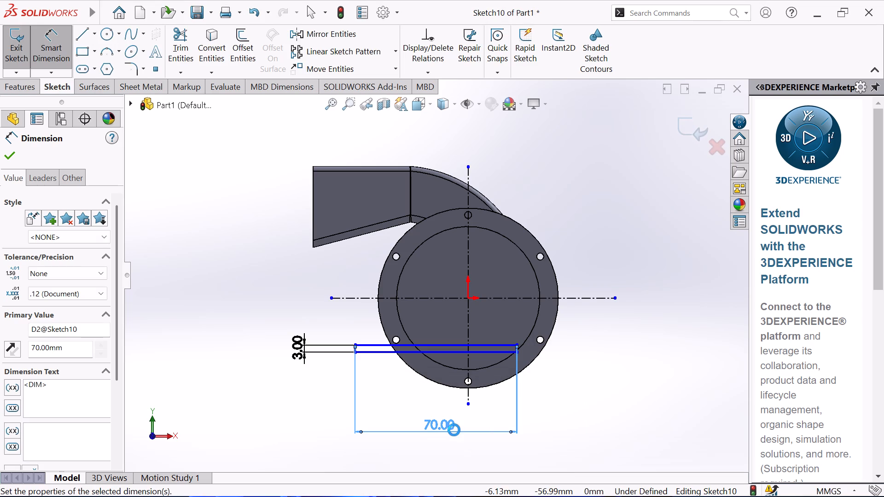
pyautogui.rightClick(689, 390)
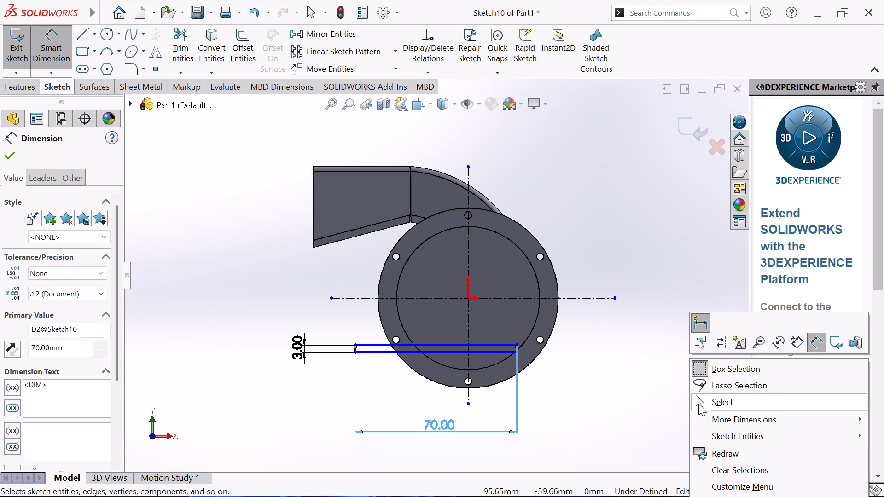
pyautogui.click(700, 403)
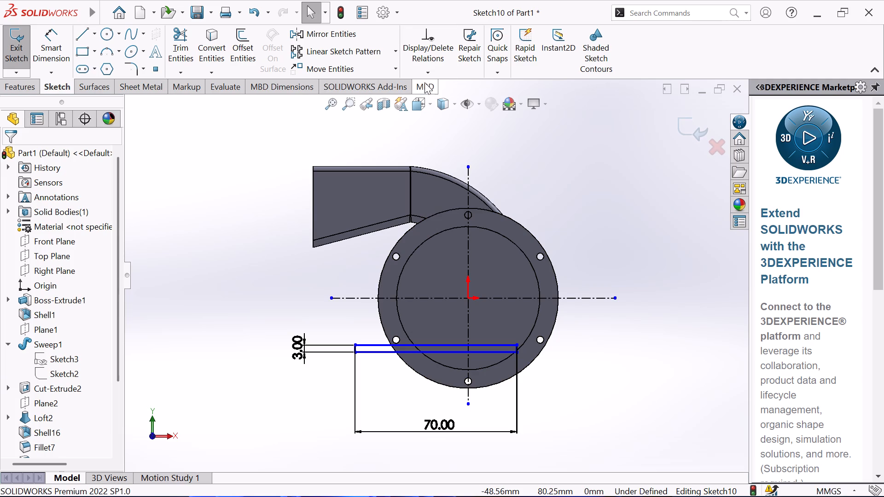
# Add a Symmetric relation between the rectangle's two upper corners about the vertical centerline.
pyautogui.click(433, 69)
pyautogui.click(448, 99)
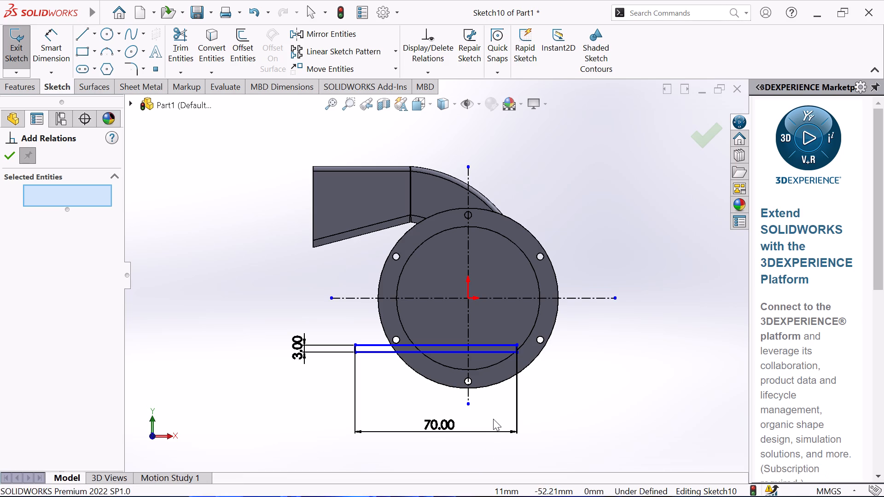
pyautogui.click(517, 343)
pyautogui.click(353, 345)
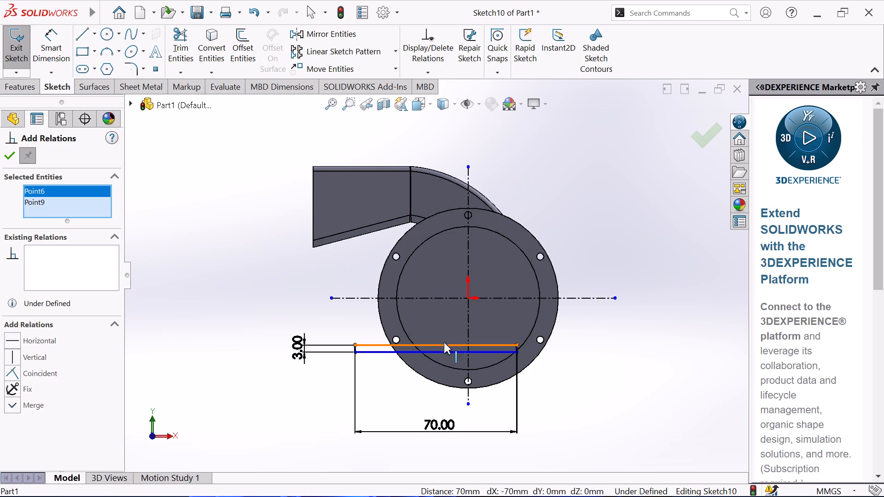
pyautogui.click(468, 328)
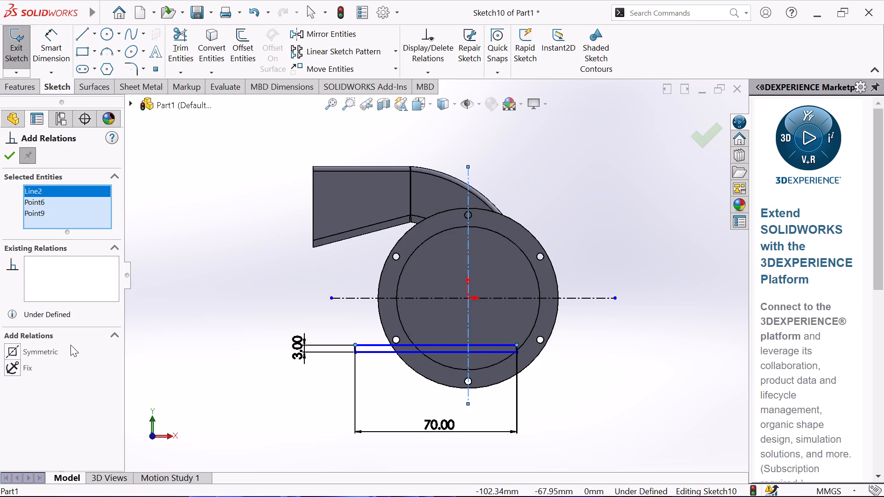
pyautogui.click(20, 350)
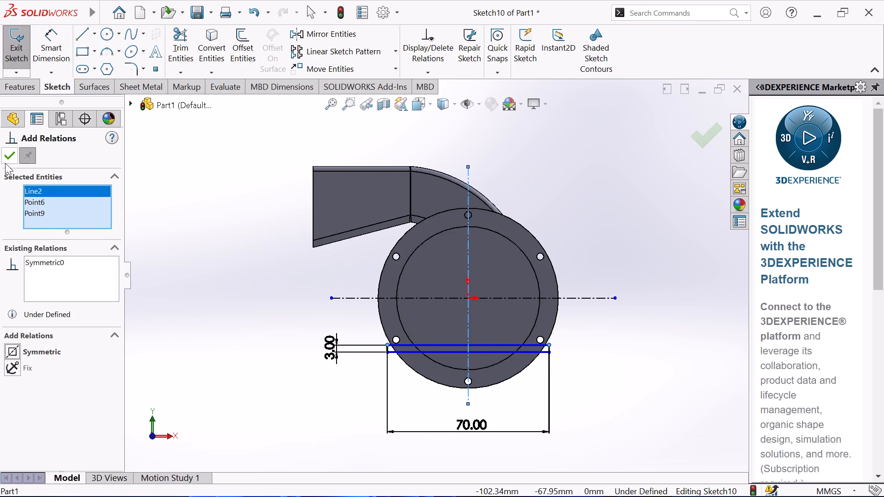
pyautogui.click(6, 155)
pyautogui.rightClick(179, 250)
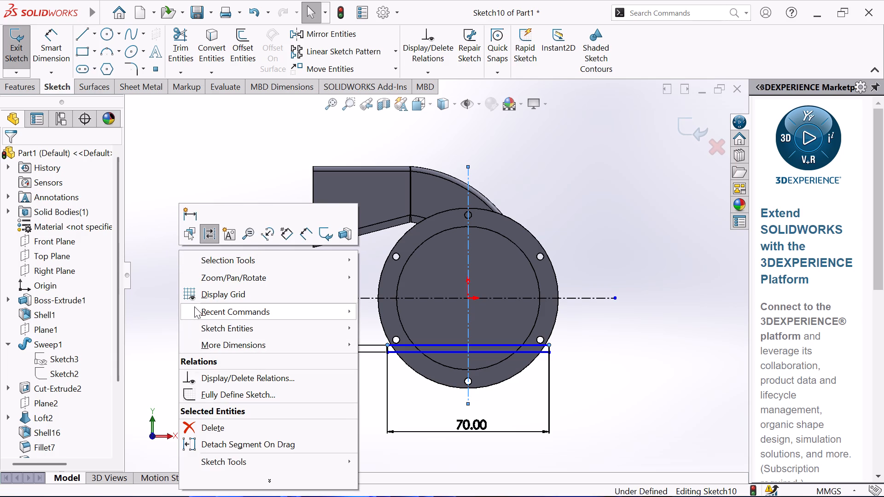
pyautogui.click(165, 287)
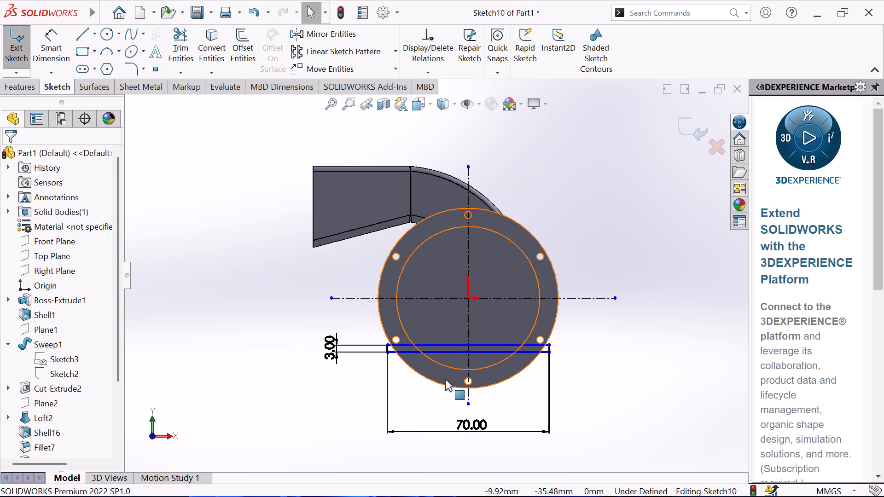
# Dimension the distance from the horizontal centerline to the rectangle's lower corner and set it to 28.5 mm.
pyautogui.click(45, 43)
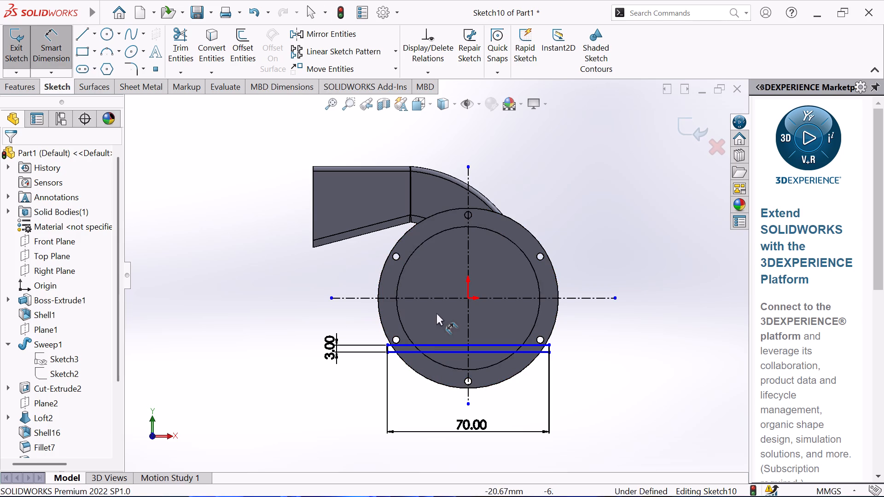
pyautogui.click(438, 298)
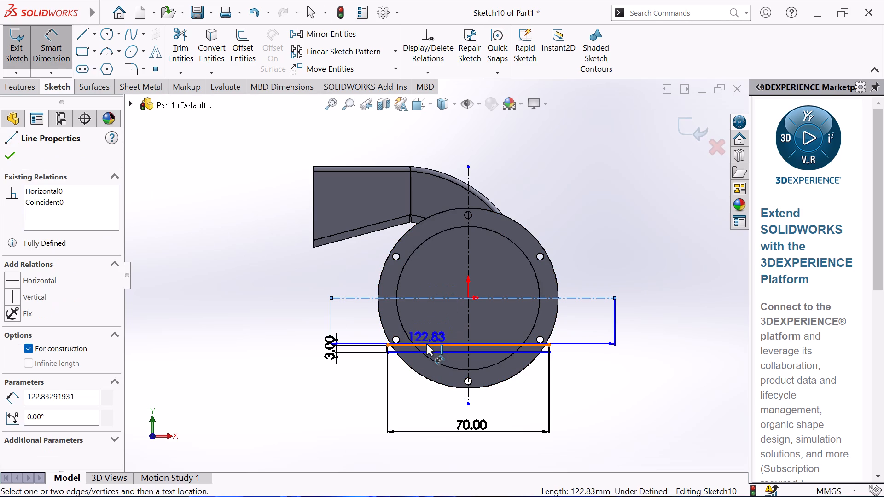
pyautogui.click(426, 344)
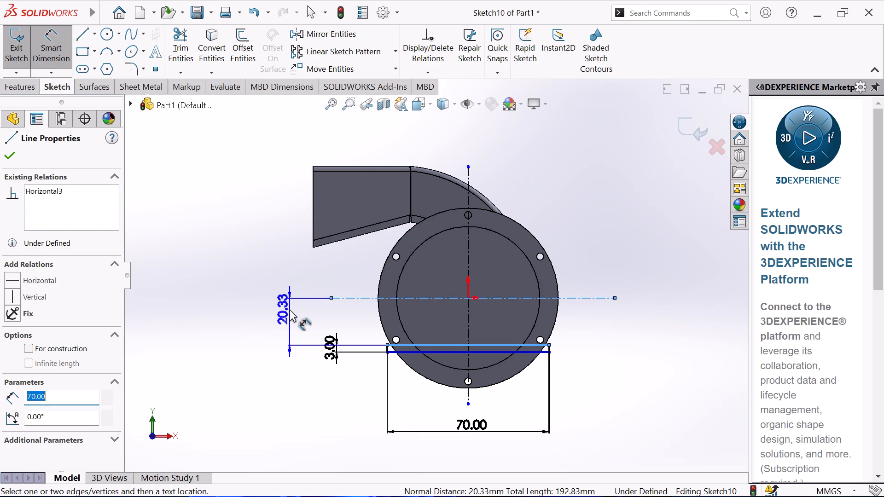
pyautogui.press('Escape')
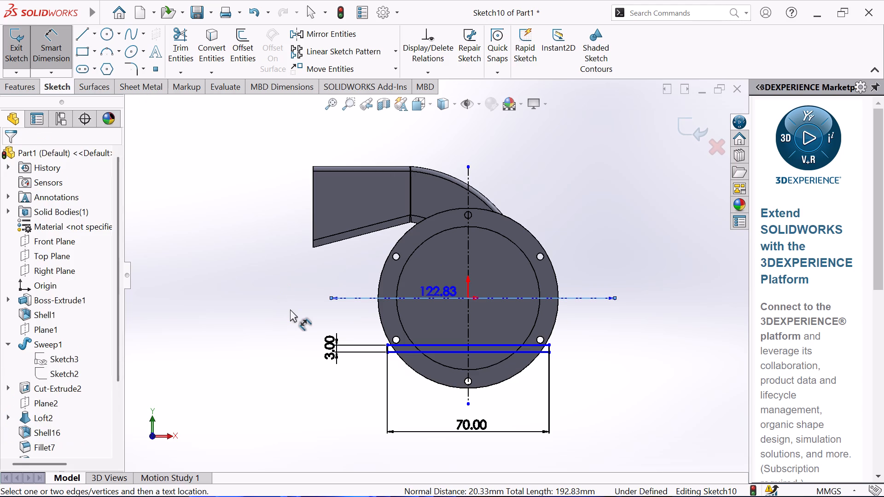
pyautogui.click(550, 353)
pyautogui.click(596, 325)
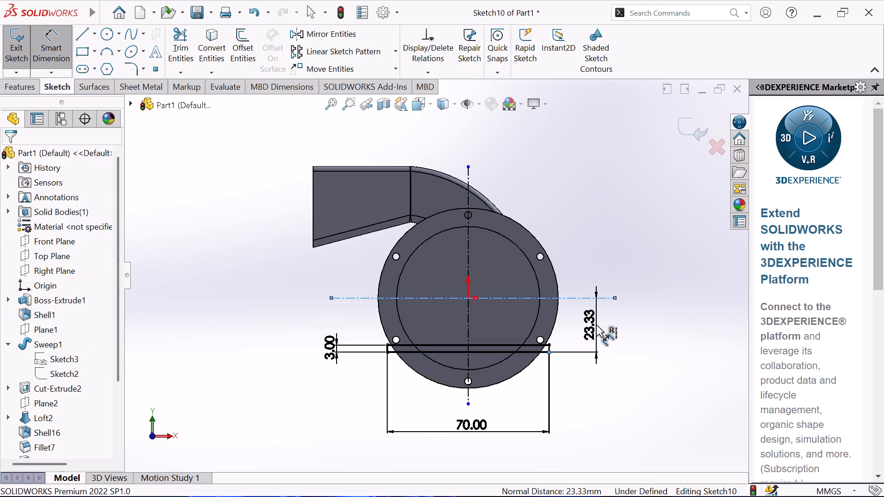
pyautogui.press('2')
pyautogui.press('8')
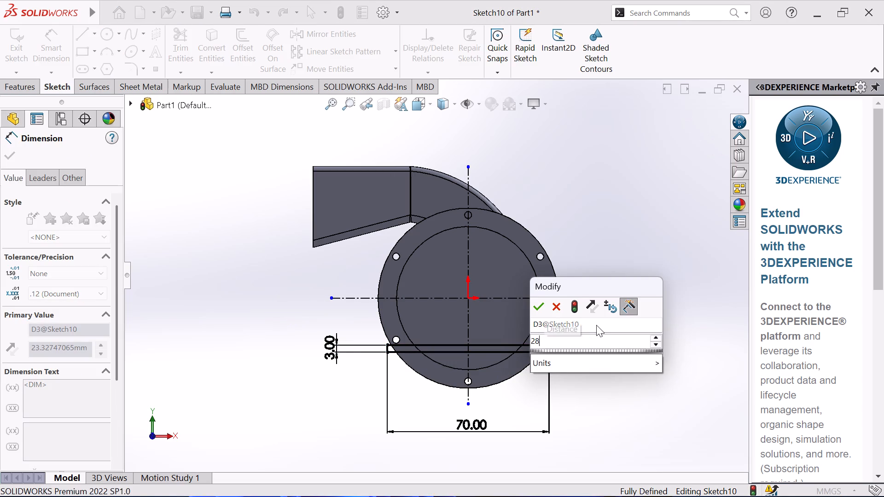
pyautogui.press('.')
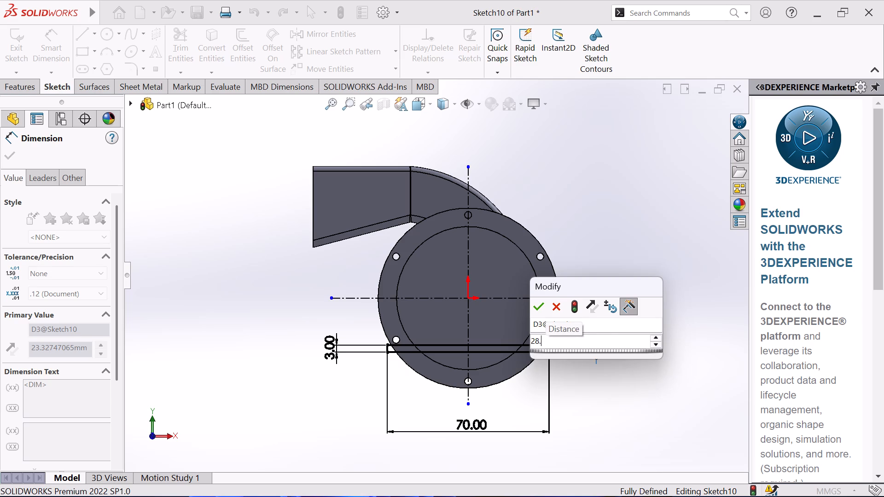
pyautogui.press('5')
pyautogui.press('Return')
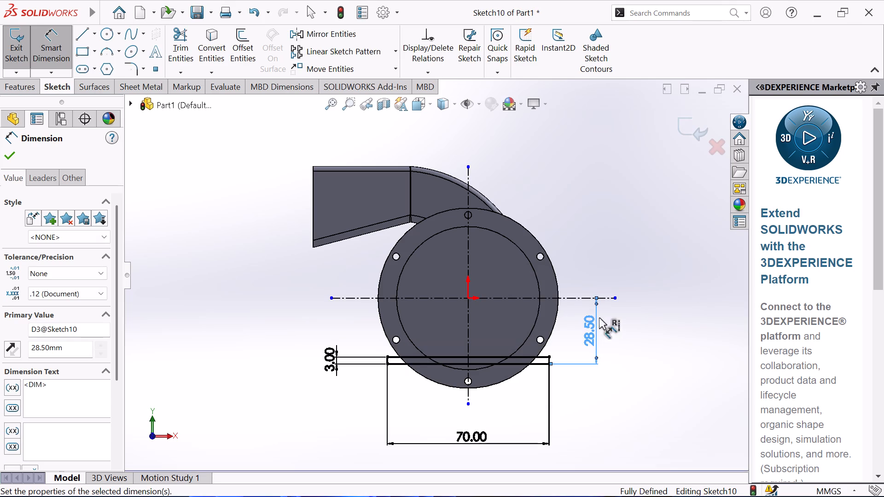
pyautogui.rightClick(646, 346)
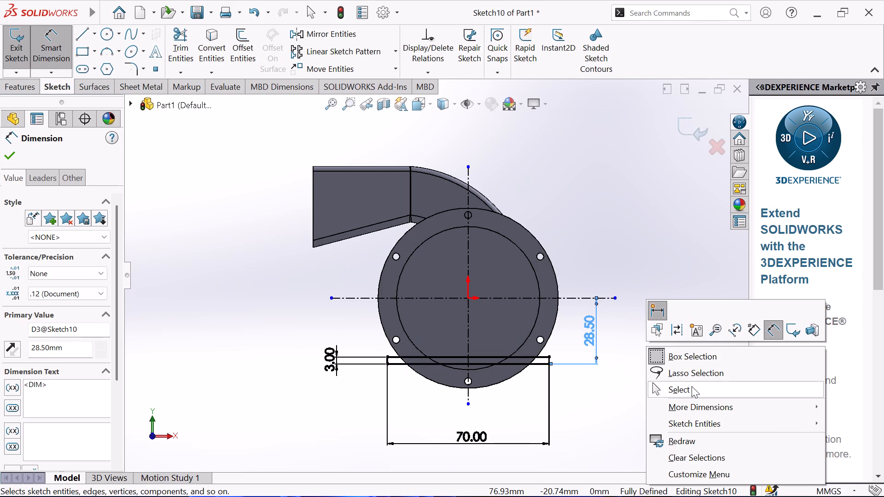
pyautogui.click(692, 387)
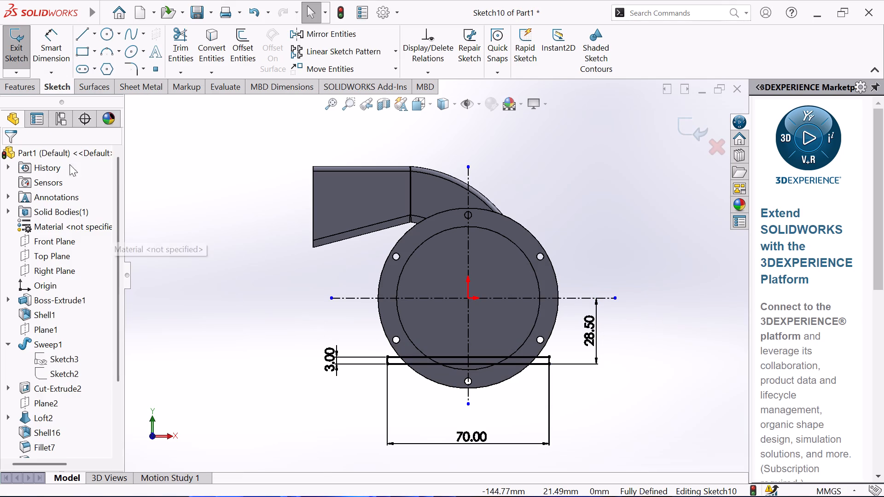
# Start an Extruded Boss/Base from the rectangle sketch with an Offset start condition of 1 mm.
pyautogui.moveTo(186, 227); pyautogui.dragTo(200, 296, button='middle')
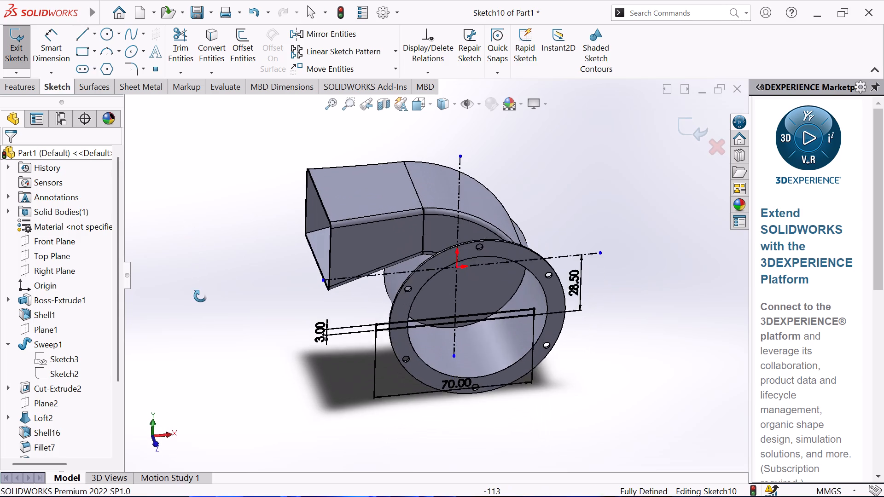
pyautogui.moveTo(200, 296); pyautogui.dragTo(273, 298, button='middle')
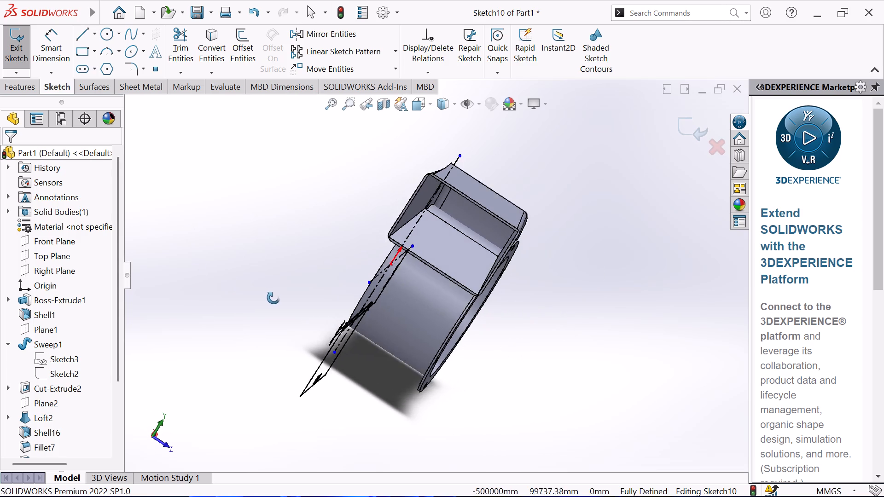
pyautogui.moveTo(273, 298); pyautogui.dragTo(215, 261, button='middle')
pyautogui.click(26, 85)
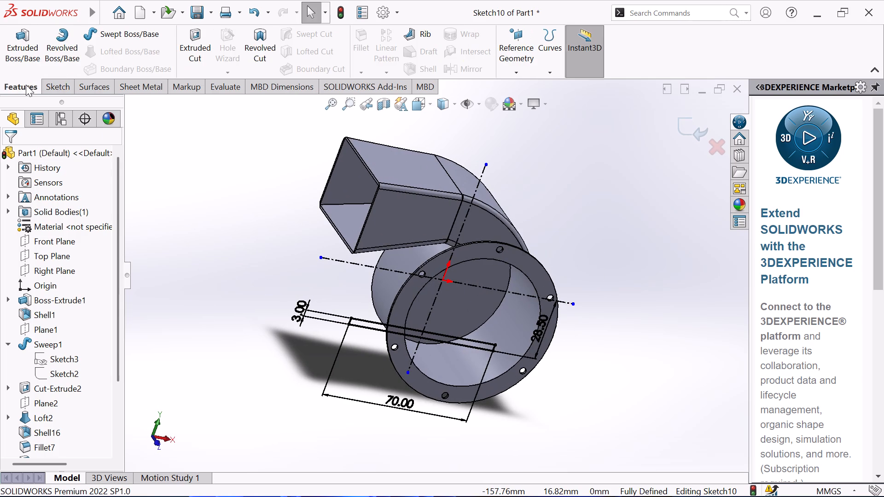
pyautogui.click(17, 51)
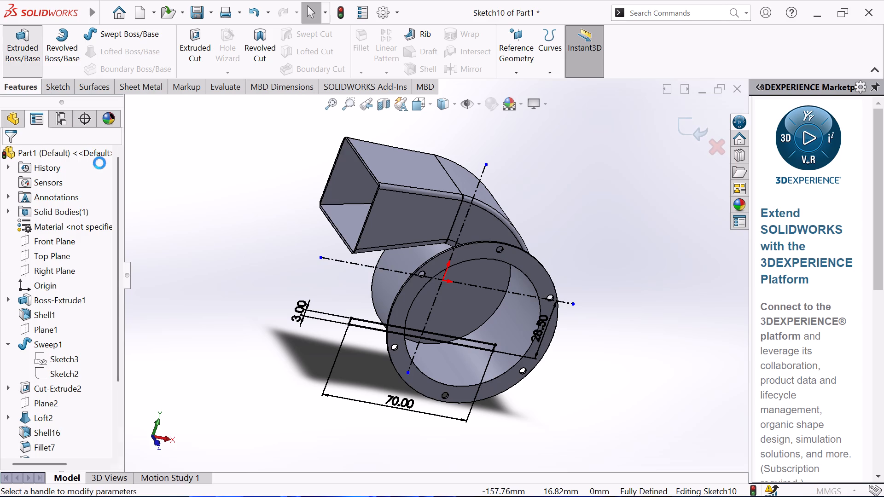
pyautogui.click(99, 192)
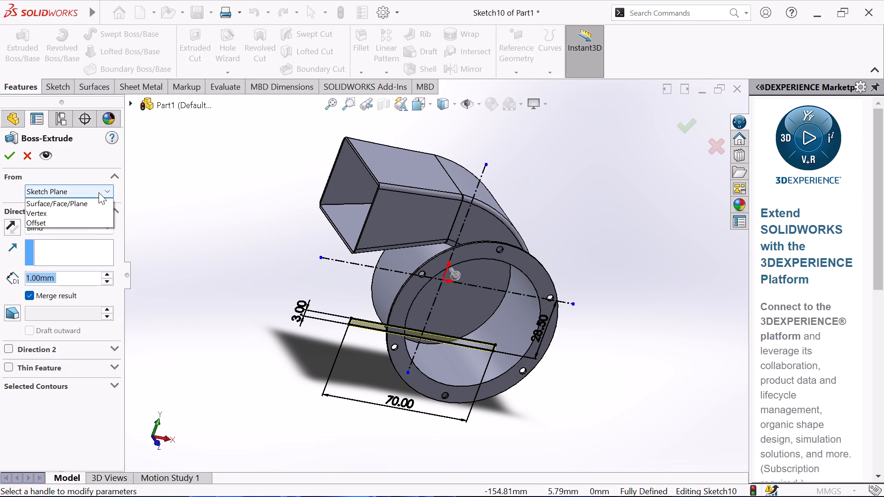
pyautogui.click(92, 231)
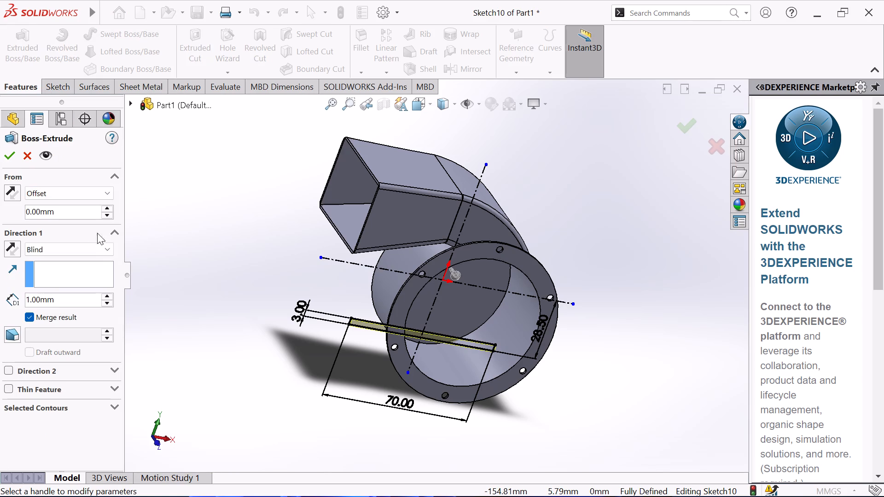
pyautogui.moveTo(215, 225); pyautogui.dragTo(244, 274, button='middle')
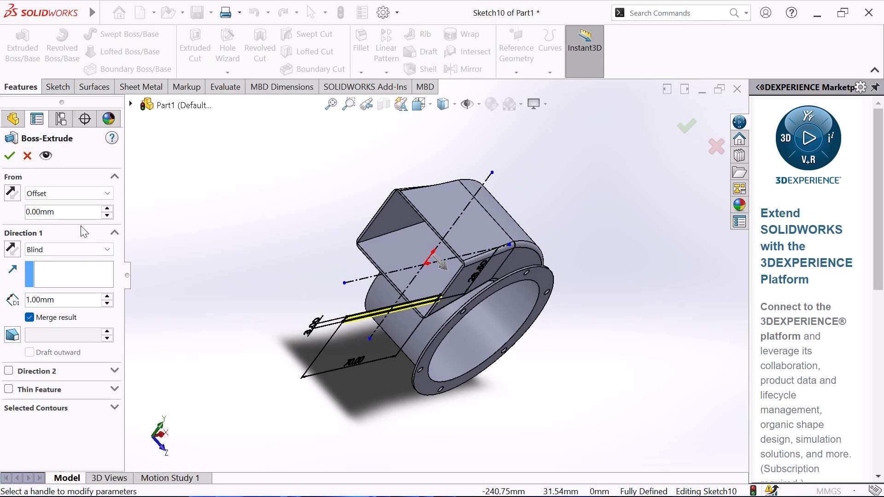
pyautogui.doubleClick(93, 210)
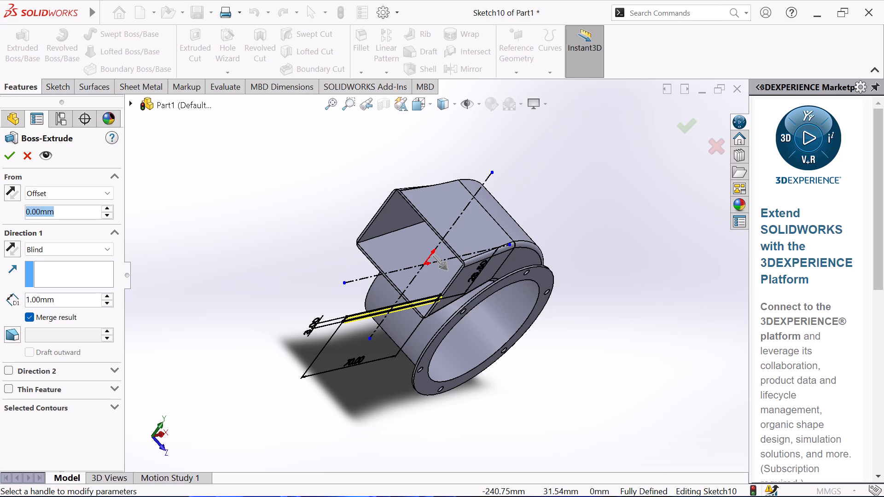
pyautogui.press('1')
pyautogui.click(164, 210)
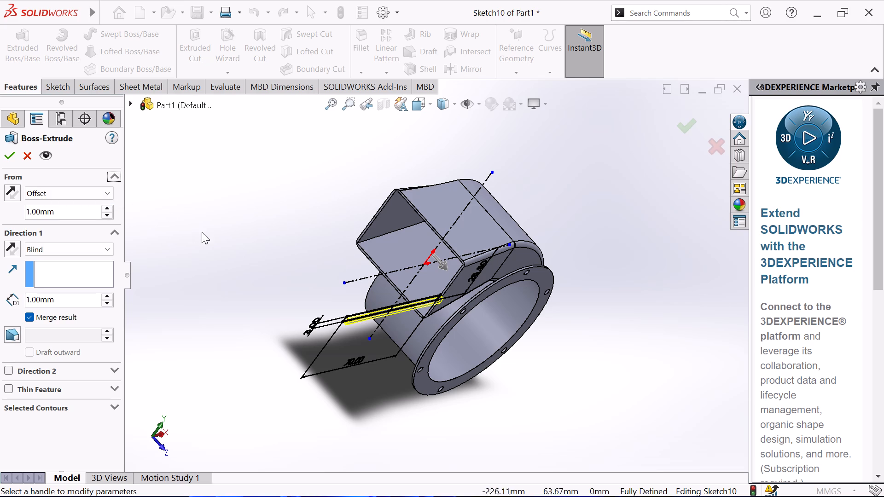
# Complete the base bar's boss extrusion with a Blind depth of 40 mm, merged with the body.
pyautogui.moveTo(224, 226); pyautogui.dragTo(238, 248, button='middle')
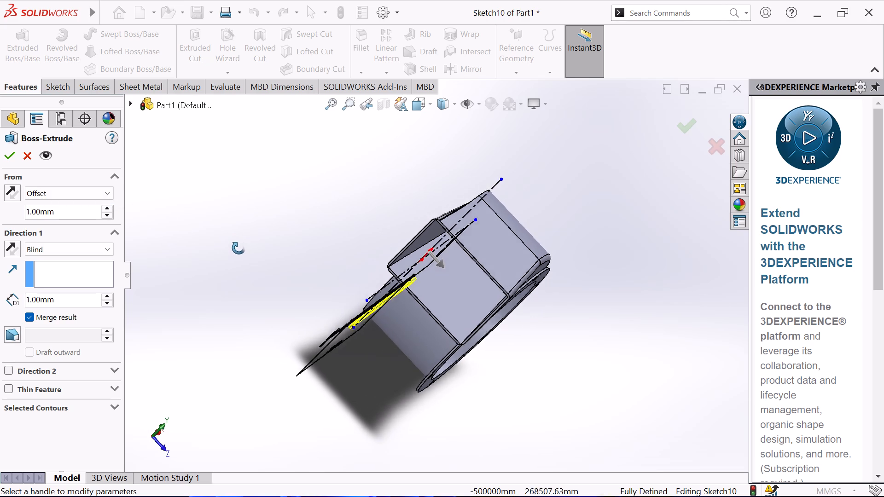
pyautogui.moveTo(238, 248); pyautogui.dragTo(228, 231, button='middle')
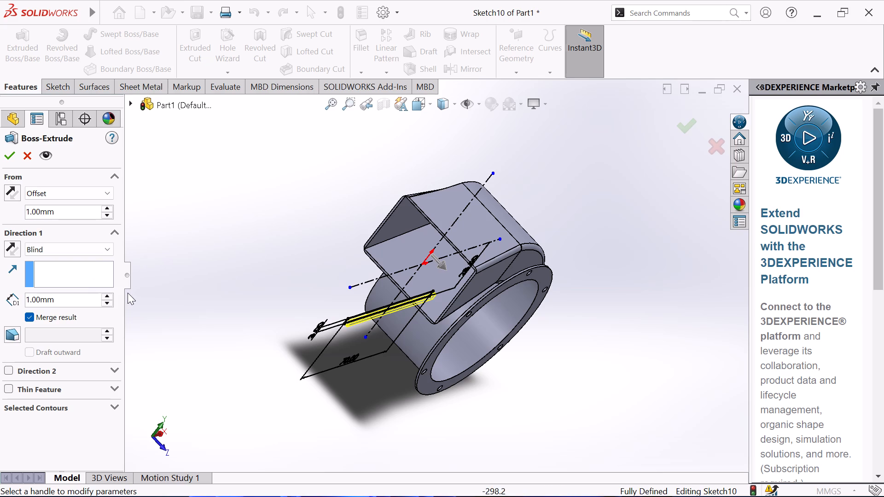
pyautogui.doubleClick(87, 298)
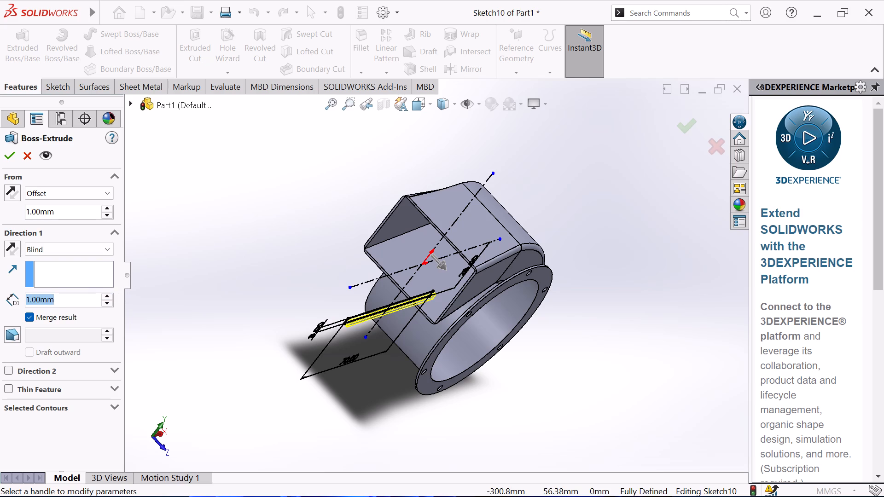
pyautogui.write('40')
pyautogui.click(209, 258)
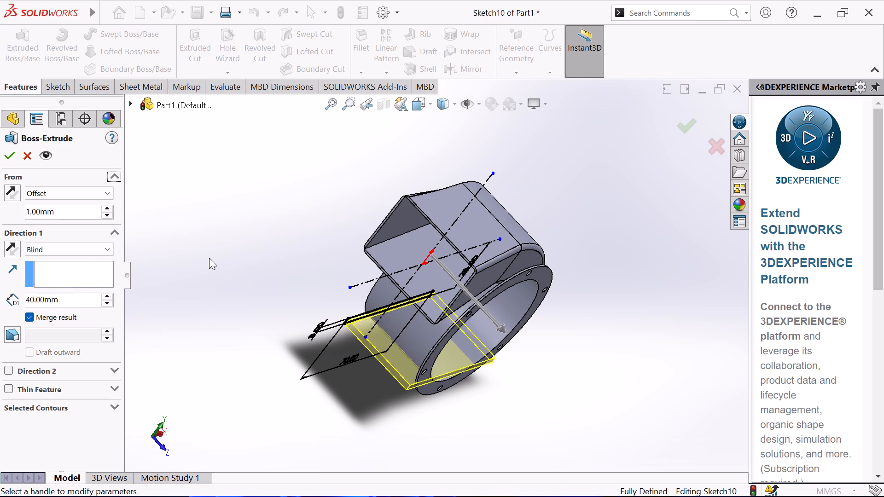
pyautogui.moveTo(216, 265); pyautogui.dragTo(218, 303, button='middle')
pyautogui.click(12, 154)
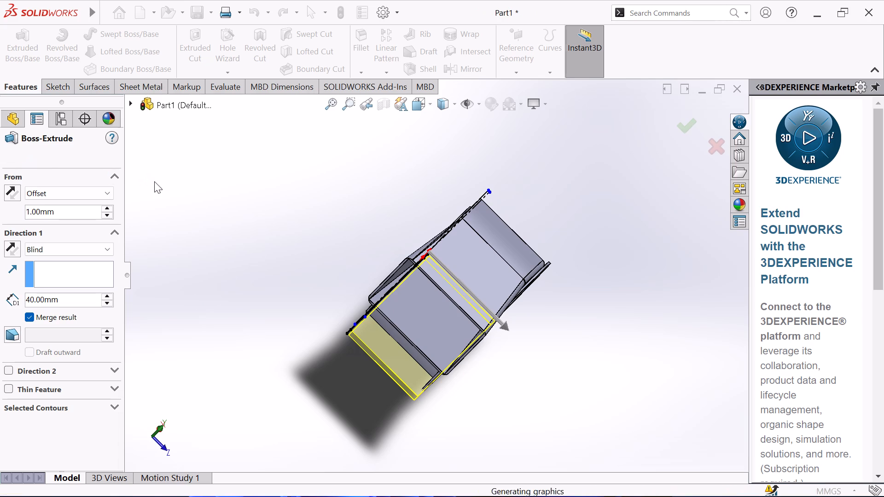
pyautogui.click(154, 181)
# Edit the base bar's extrusion and set its Blind depth to 39 mm.
pyautogui.moveTo(207, 174); pyautogui.dragTo(215, 80, button='middle')
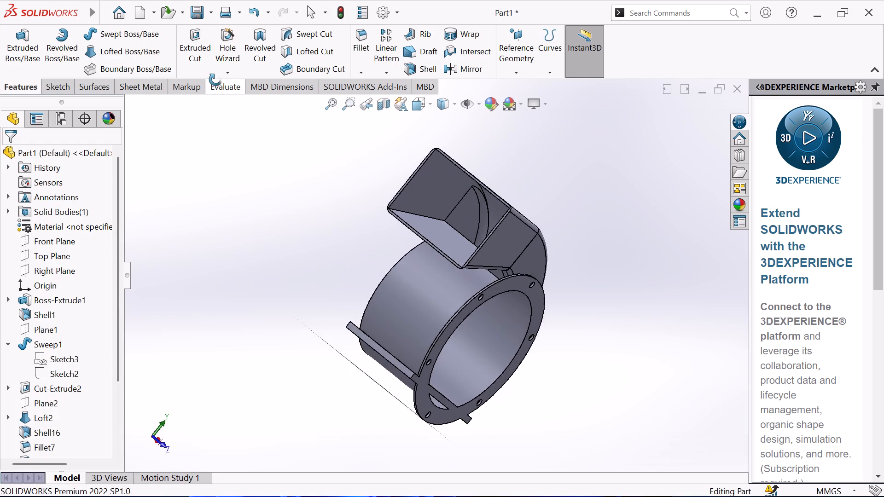
pyautogui.moveTo(215, 80); pyautogui.dragTo(166, 94, button='middle')
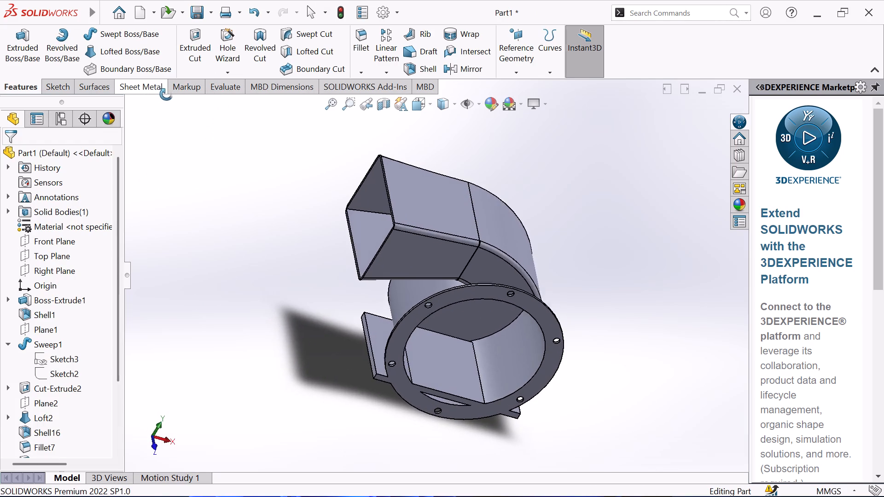
pyautogui.moveTo(166, 94); pyautogui.dragTo(191, 199, button='middle')
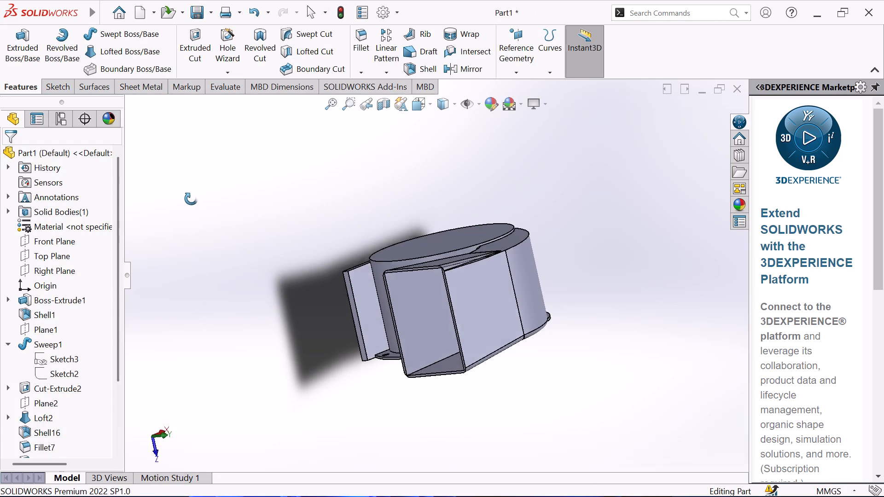
pyautogui.moveTo(191, 199); pyautogui.dragTo(195, 179, button='middle')
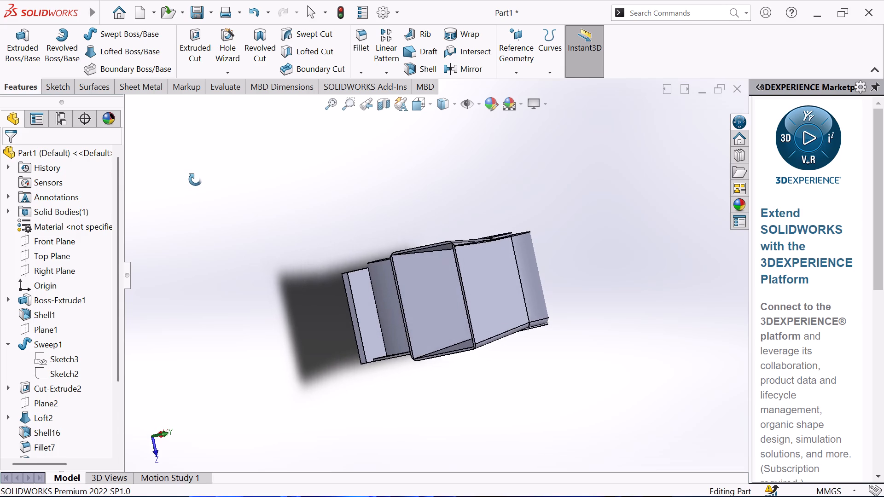
pyautogui.moveTo(195, 179); pyautogui.dragTo(201, 165, button='middle')
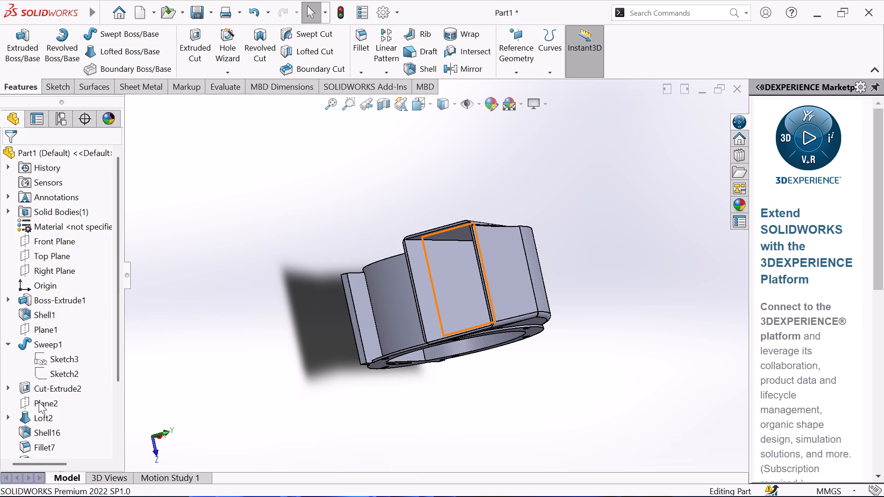
pyautogui.scroll(-3, 41, 441)
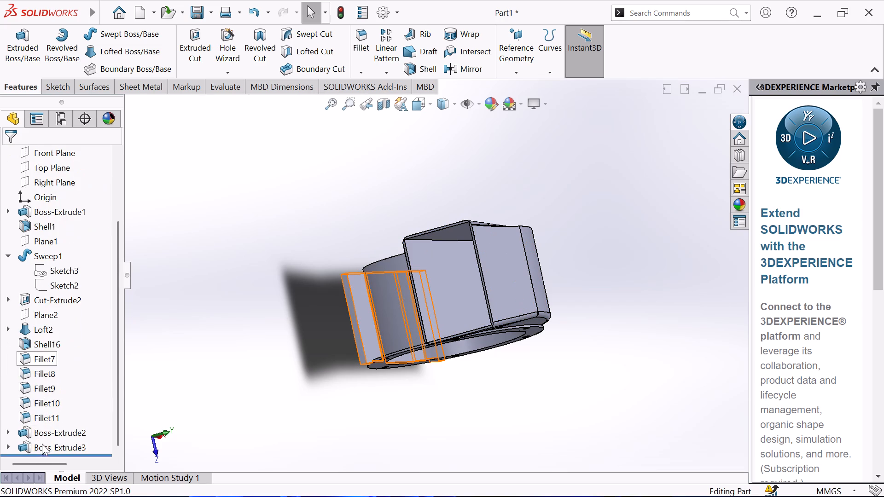
pyautogui.click(44, 450)
pyautogui.click(55, 414)
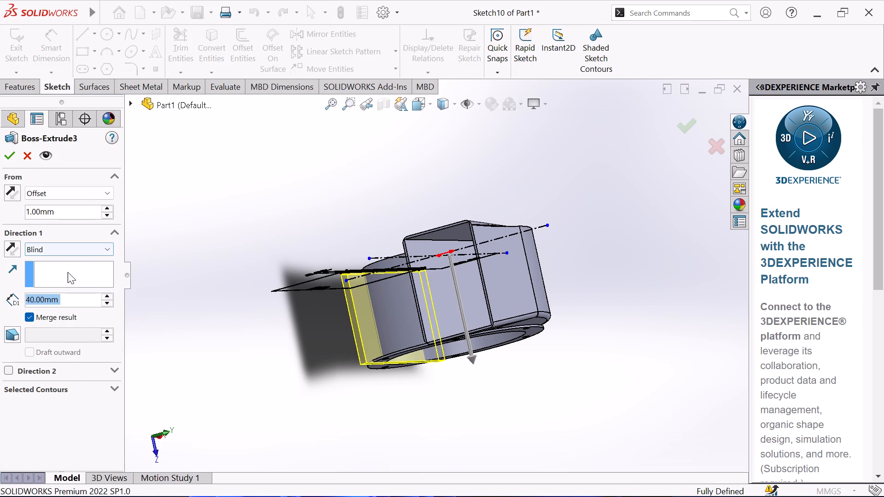
pyautogui.click(71, 298)
pyautogui.doubleClick(71, 298)
pyautogui.click(71, 298)
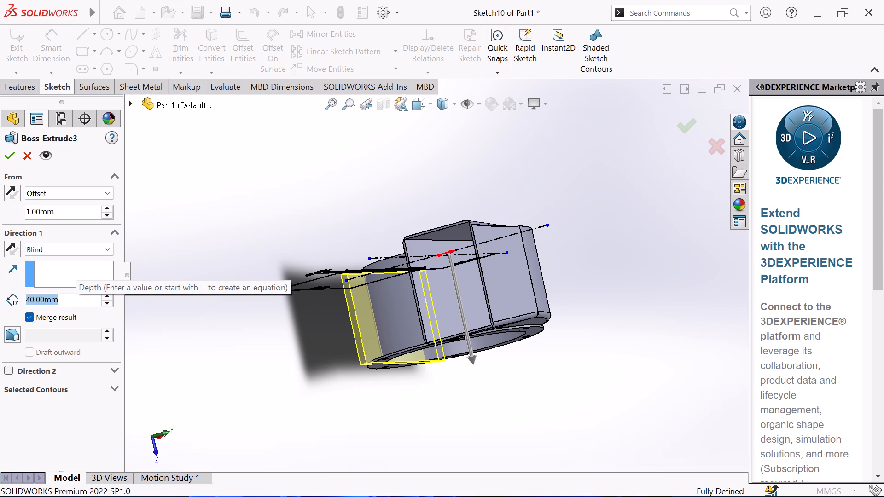
pyautogui.press('3')
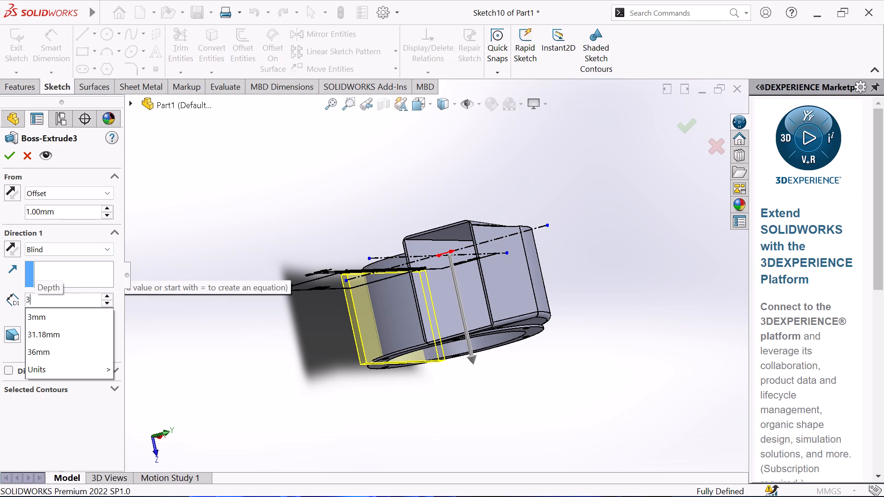
pyautogui.press('9')
pyautogui.press('Return')
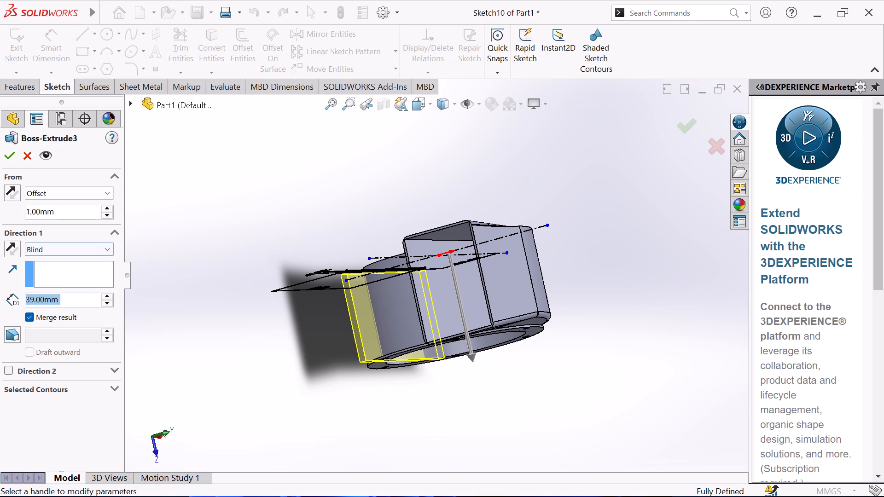
pyautogui.click(7, 155)
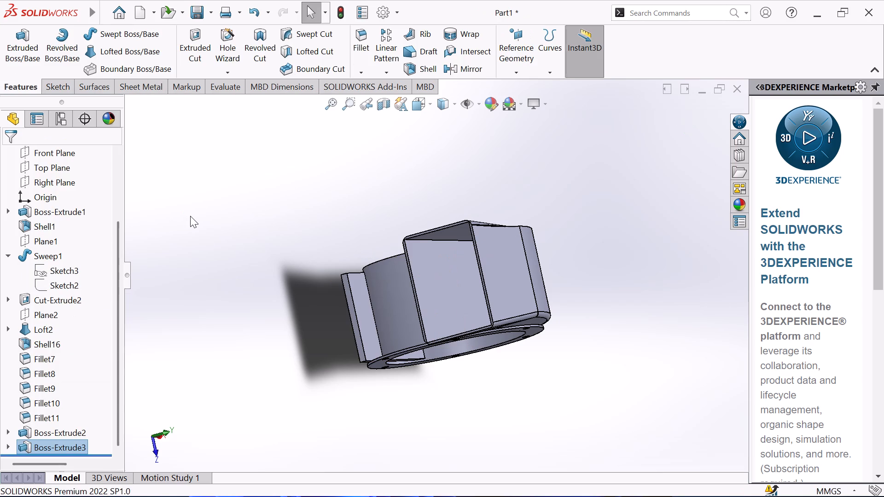
pyautogui.click(190, 216)
# Start a sketch on the base bar's narrow end face exposed inside the cylinder's flanged opening.
pyautogui.moveTo(196, 215); pyautogui.dragTo(163, 153, button='middle')
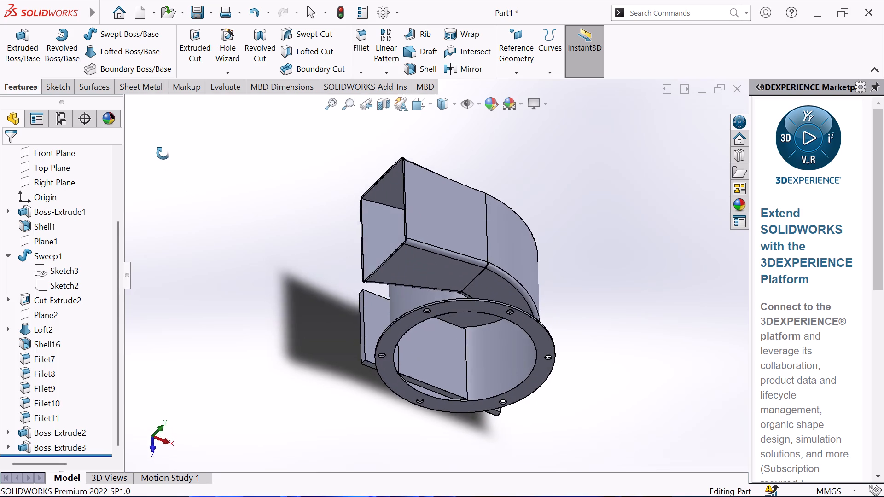
pyautogui.moveTo(163, 153); pyautogui.dragTo(184, 102, button='middle')
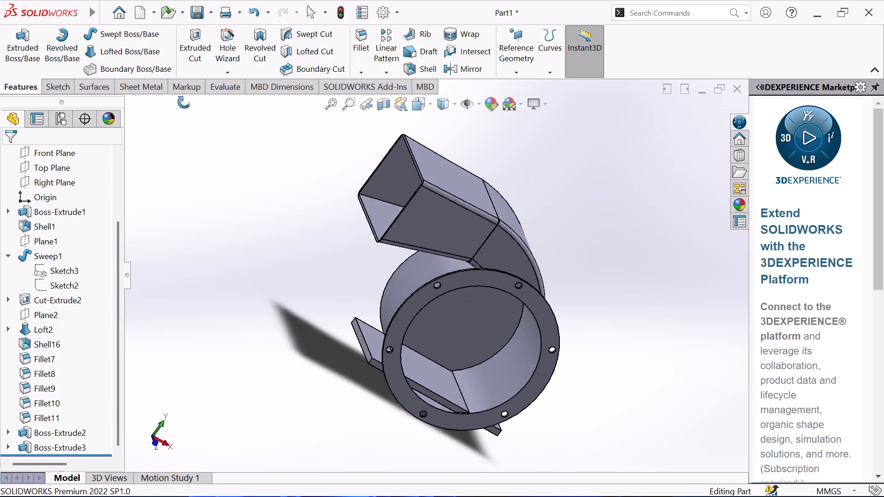
pyautogui.moveTo(184, 102); pyautogui.dragTo(222, 235, button='middle')
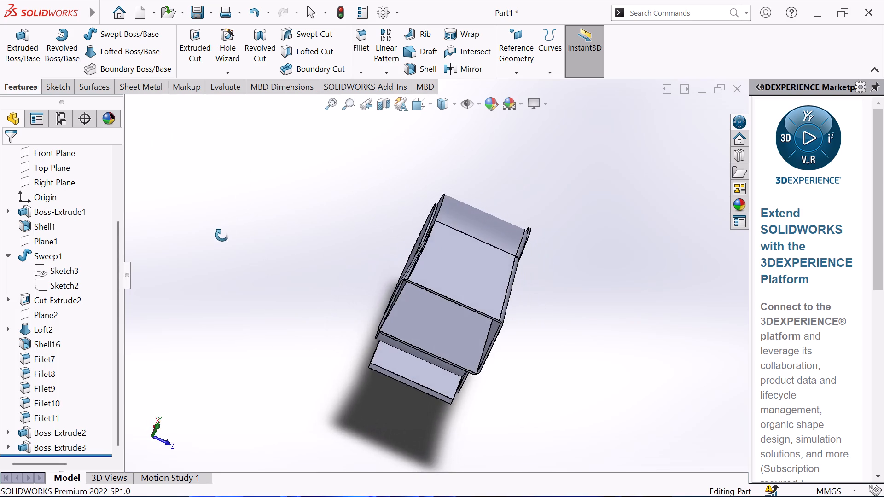
pyautogui.moveTo(222, 235); pyautogui.dragTo(171, 158, button='middle')
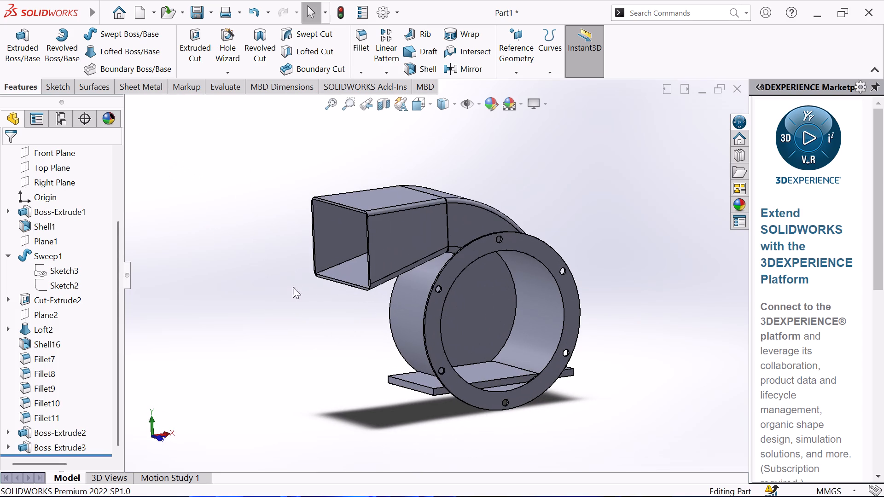
pyautogui.click(509, 380)
pyautogui.click(554, 347)
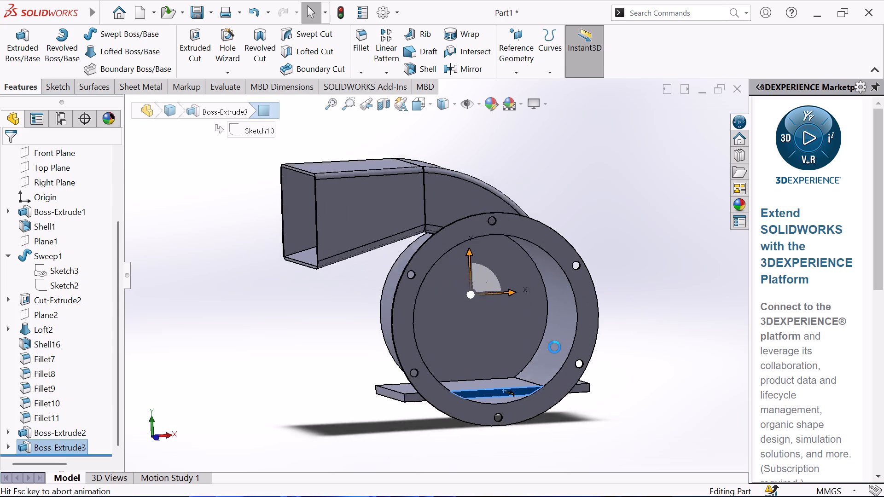
pyautogui.click(626, 373)
# Convert the edges of the bar's exposed end face inside the cylinder into sketch entities.
pyautogui.moveTo(627, 368); pyautogui.dragTo(608, 429, button='middle')
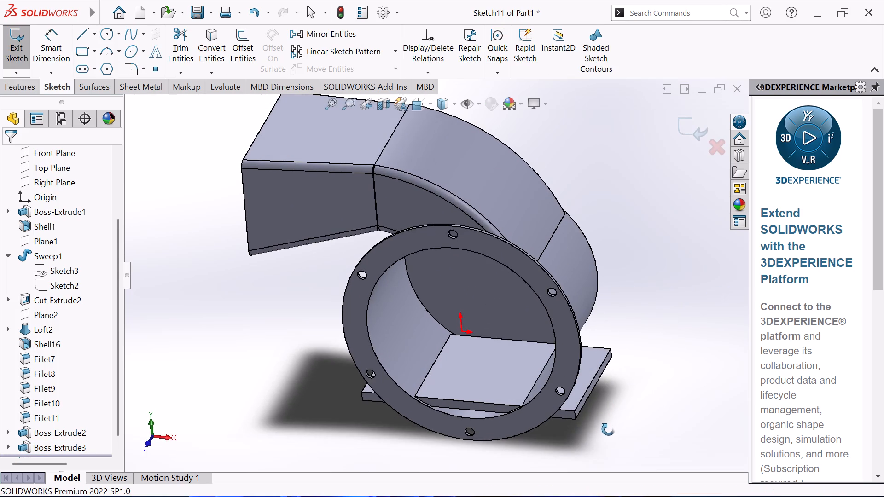
pyautogui.moveTo(608, 429); pyautogui.dragTo(626, 358, button='middle')
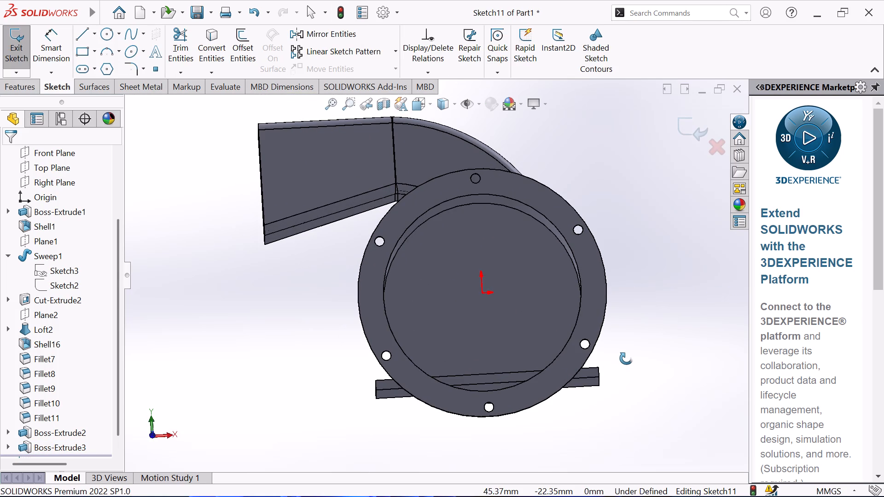
pyautogui.moveTo(626, 358); pyautogui.dragTo(624, 357, button='middle')
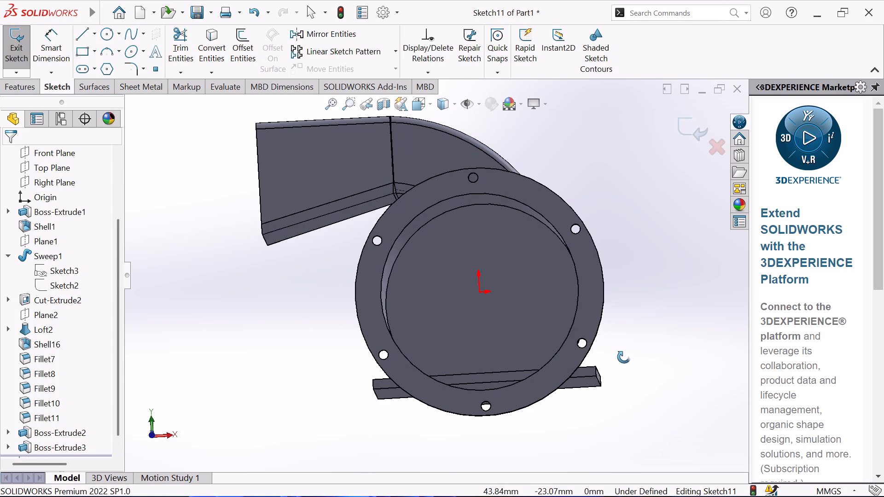
pyautogui.moveTo(624, 357); pyautogui.dragTo(476, 358, button='middle')
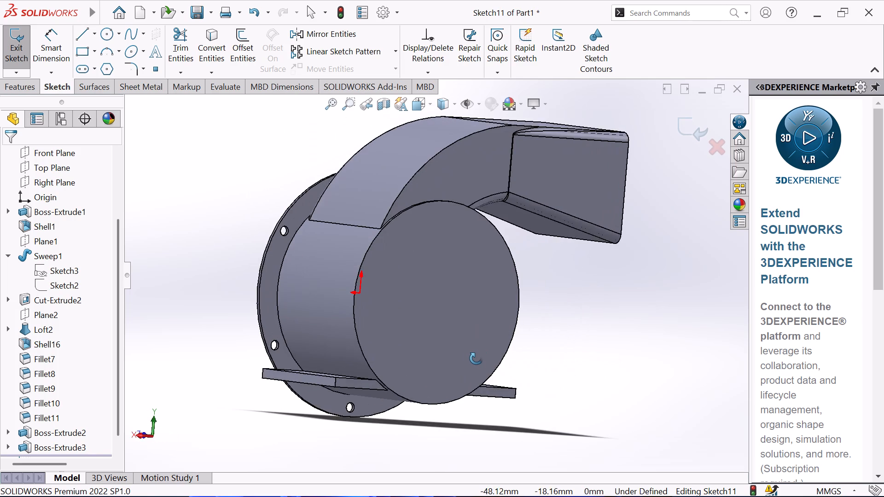
pyautogui.moveTo(476, 358); pyautogui.dragTo(488, 378, button='middle')
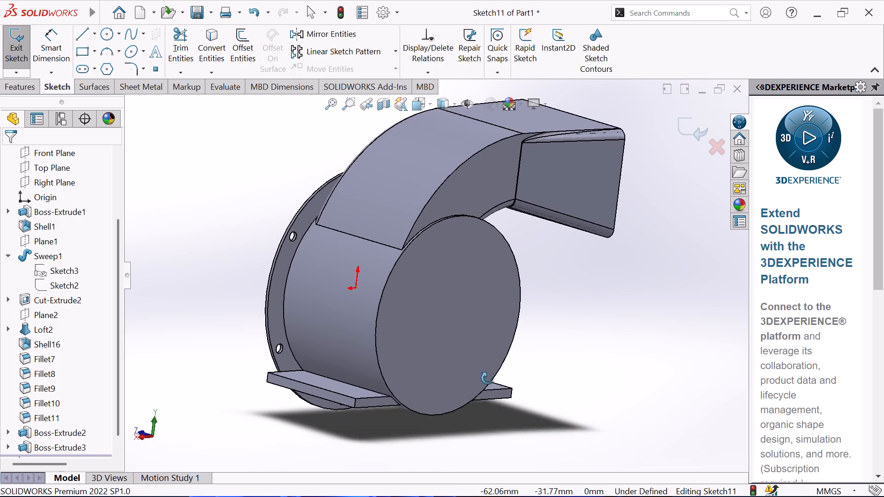
pyautogui.moveTo(488, 378); pyautogui.dragTo(622, 416, button='middle')
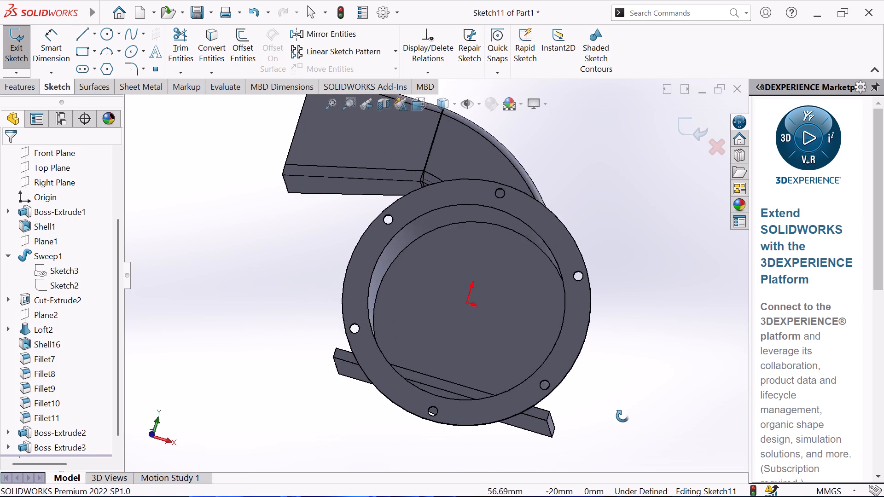
pyautogui.moveTo(622, 416); pyautogui.dragTo(643, 490, button='middle')
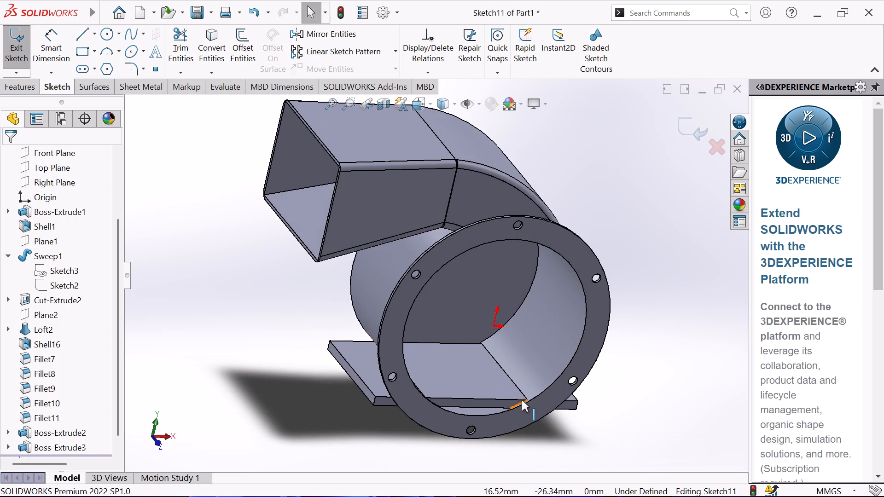
pyautogui.scroll(1, 522, 400)
pyautogui.scroll(-2, 476, 353)
pyautogui.moveTo(474, 353); pyautogui.dragTo(474, 352, button='middle')
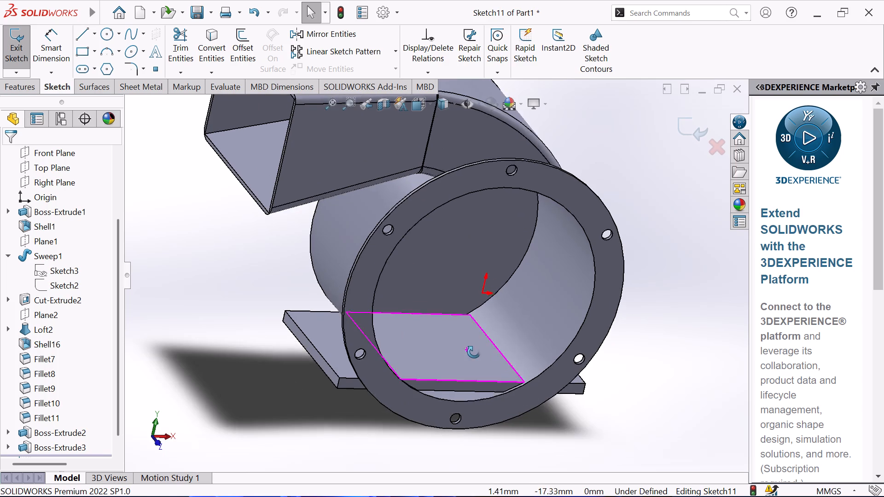
pyautogui.moveTo(474, 352); pyautogui.dragTo(512, 255, button='middle')
pyautogui.scroll(3, 512, 255)
pyautogui.moveTo(512, 255); pyautogui.dragTo(524, 212, button='middle')
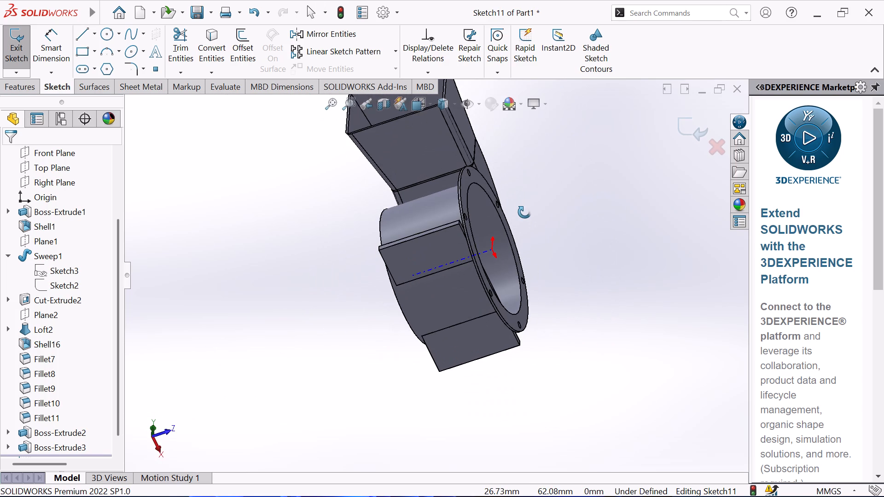
pyautogui.moveTo(524, 212); pyautogui.dragTo(475, 312, button='middle')
pyautogui.scroll(-1, 475, 312)
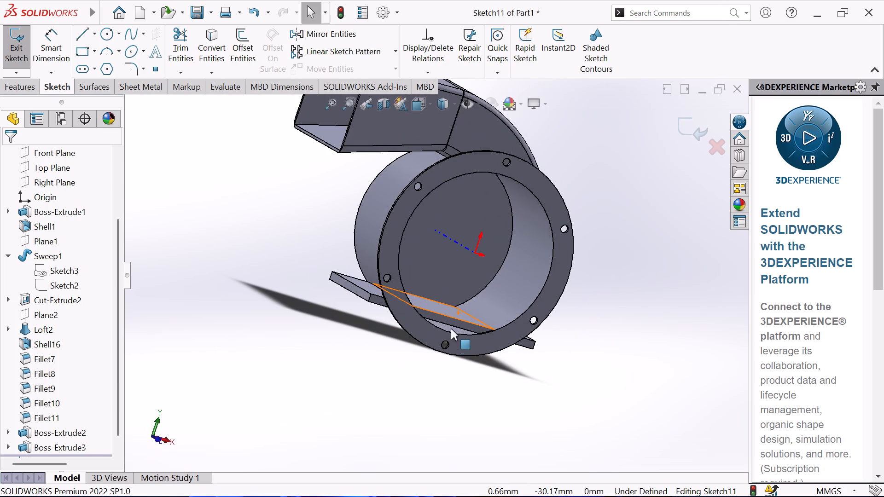
pyautogui.click(453, 322)
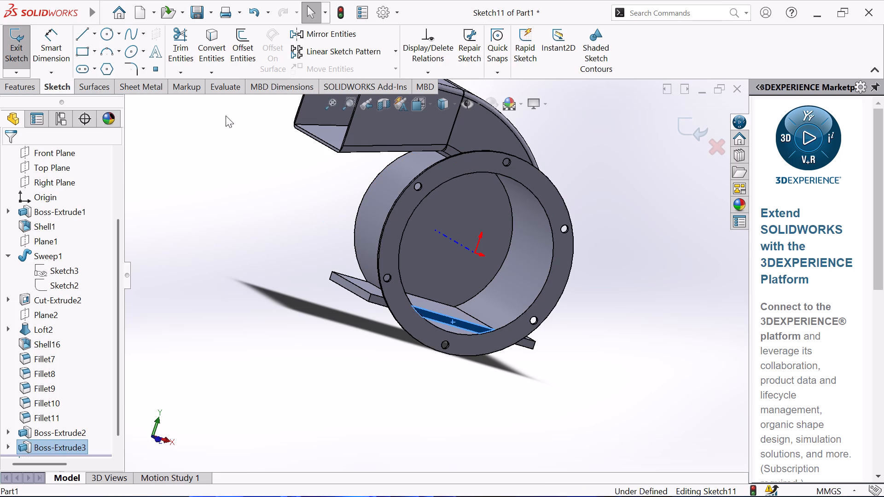
pyautogui.click(214, 61)
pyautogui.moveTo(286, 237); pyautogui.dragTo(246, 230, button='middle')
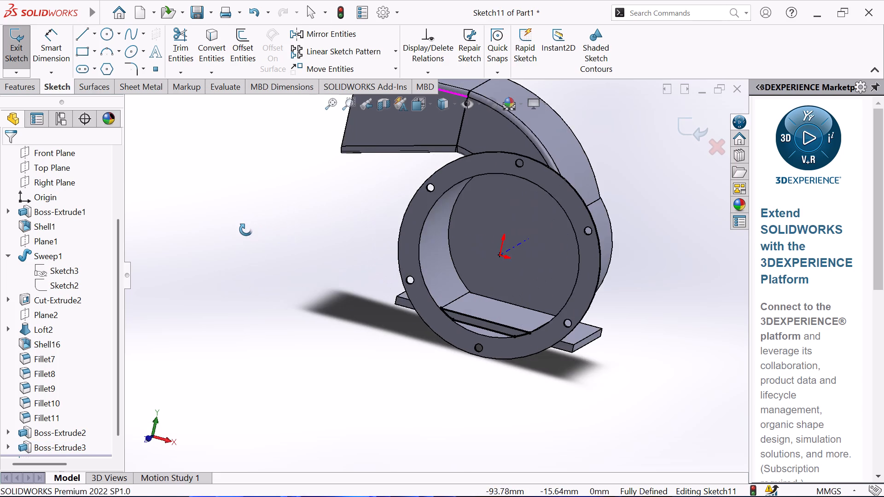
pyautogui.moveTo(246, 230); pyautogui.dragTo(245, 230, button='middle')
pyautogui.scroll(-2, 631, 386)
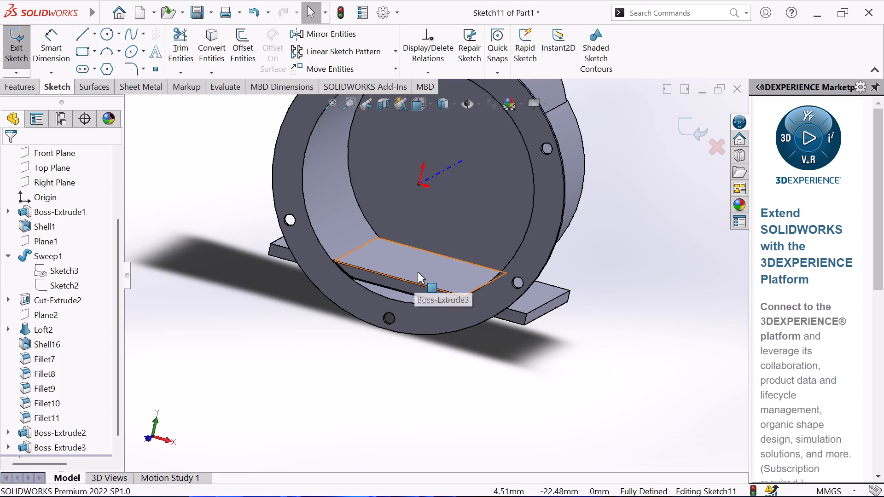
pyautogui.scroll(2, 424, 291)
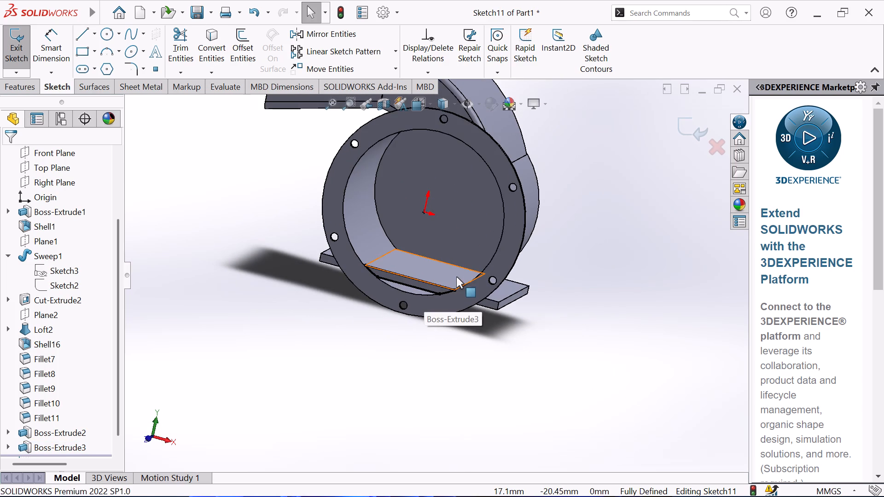
# Extrude-cut the converted end-face profile to a Blind depth of 39 mm, removing the base bar's portion inside the cylinder.
pyautogui.scroll(1, 479, 210)
pyautogui.scroll(-2, 479, 210)
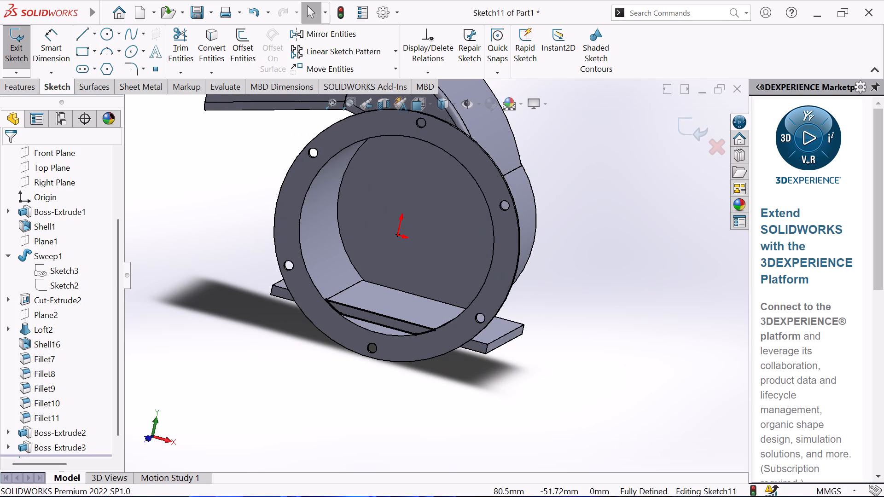
pyautogui.scroll(2, 605, 395)
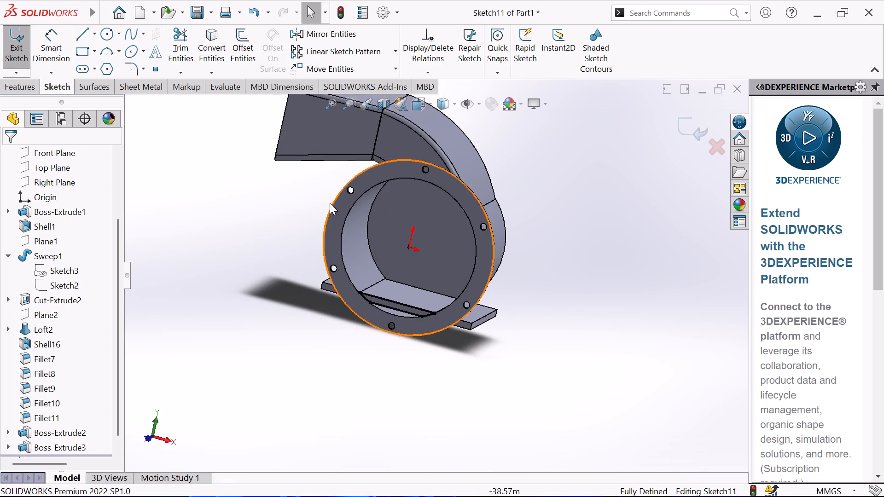
pyautogui.scroll(1, 331, 197)
pyautogui.scroll(-2, 360, 197)
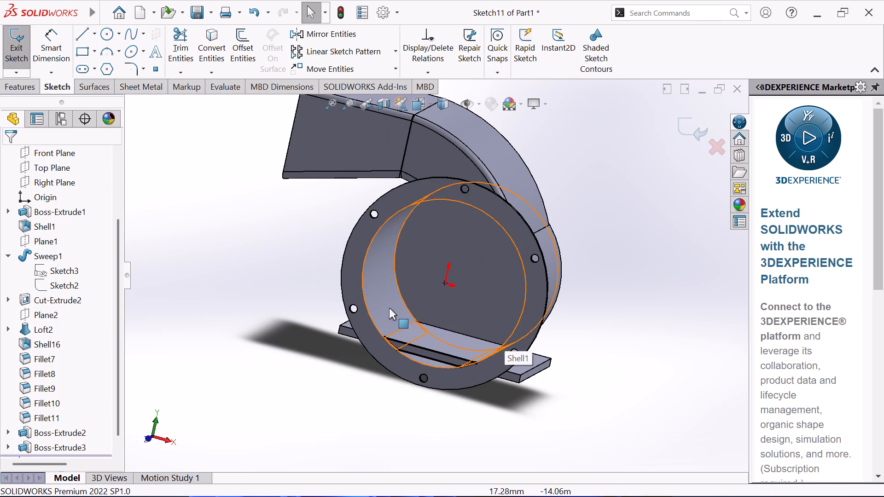
pyautogui.scroll(1, 389, 308)
pyautogui.moveTo(424, 284); pyautogui.dragTo(483, 236, button='middle')
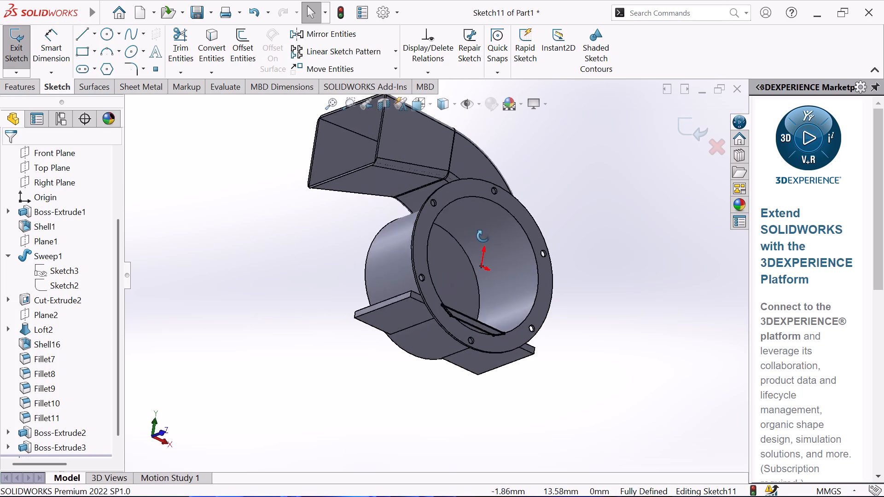
pyautogui.moveTo(483, 236); pyautogui.dragTo(484, 236, button='middle')
pyautogui.scroll(-2, 484, 236)
pyautogui.moveTo(483, 237); pyautogui.dragTo(458, 261, button='middle')
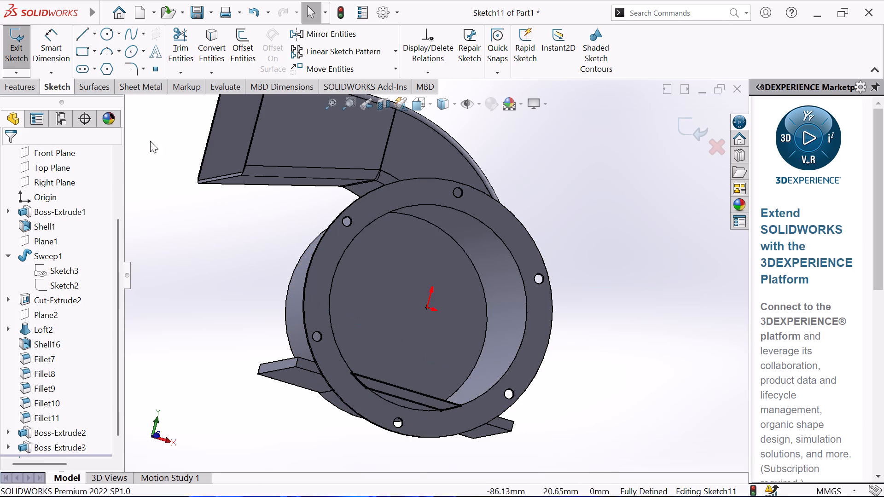
pyautogui.click(34, 91)
pyautogui.click(191, 49)
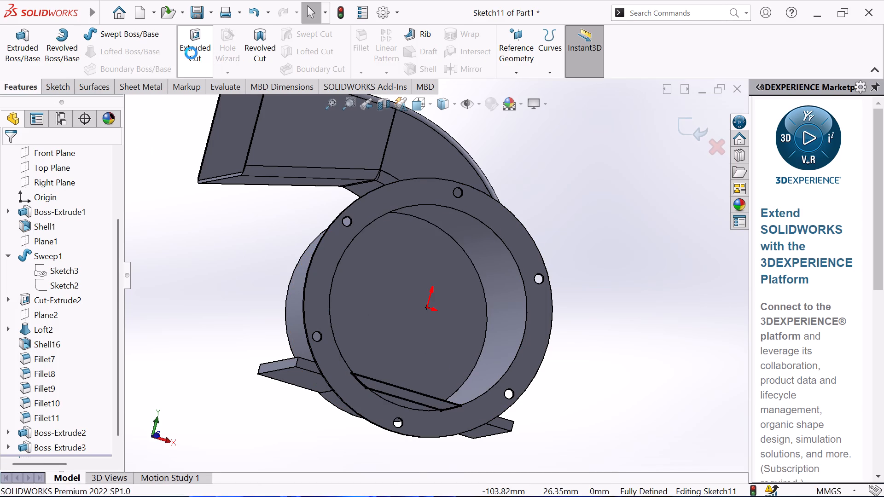
pyautogui.moveTo(257, 301); pyautogui.dragTo(238, 357, button='middle')
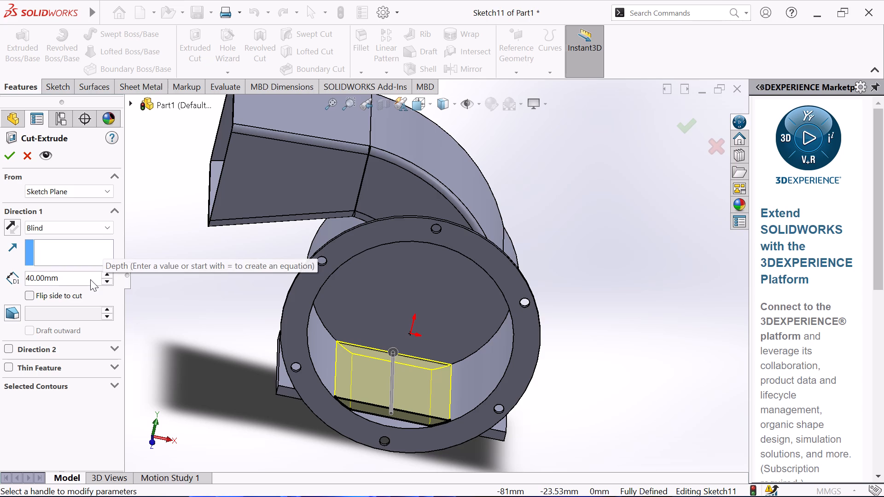
pyautogui.doubleClick(90, 279)
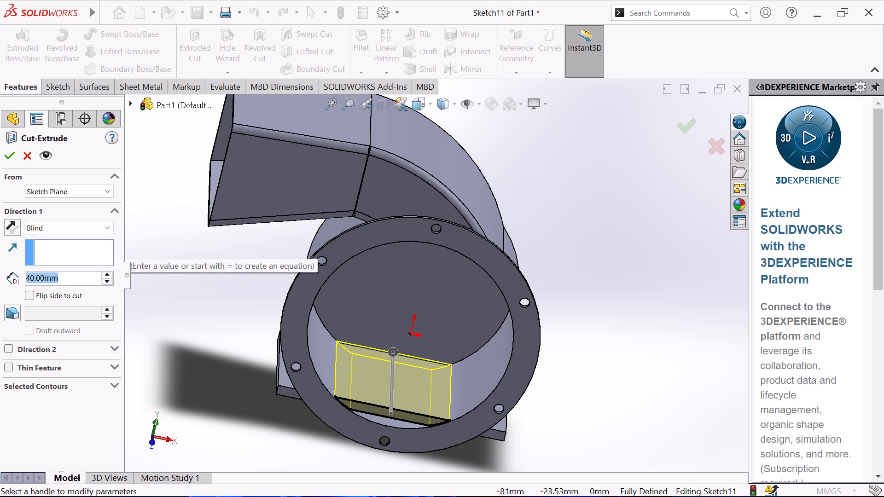
pyautogui.press('3')
pyautogui.press('9')
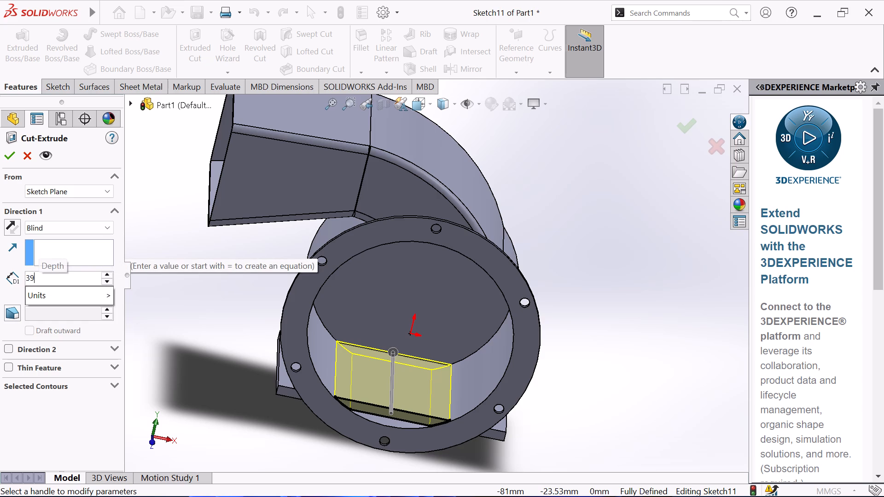
pyautogui.press('Return')
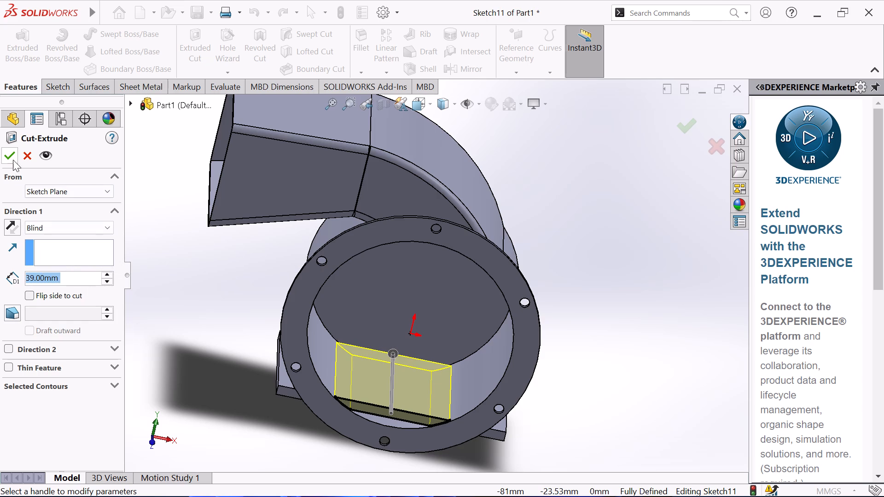
pyautogui.click(12, 156)
pyautogui.click(136, 237)
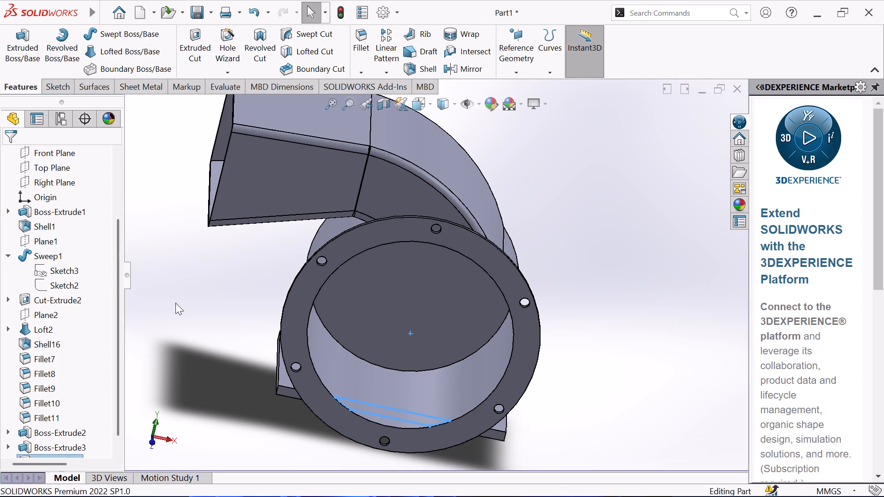
# Examine the housing from all sides, checking the cylinder's interior, the holed rim, the duct and its opening, and the base bar.
pyautogui.scroll(1, 245, 337)
pyautogui.moveTo(246, 335); pyautogui.dragTo(282, 318, button='middle')
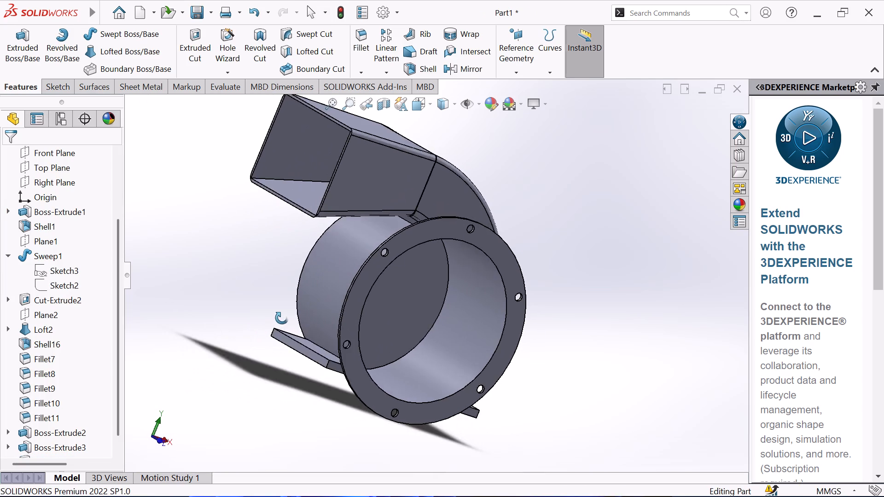
pyautogui.moveTo(282, 318); pyautogui.dragTo(399, 386, button='middle')
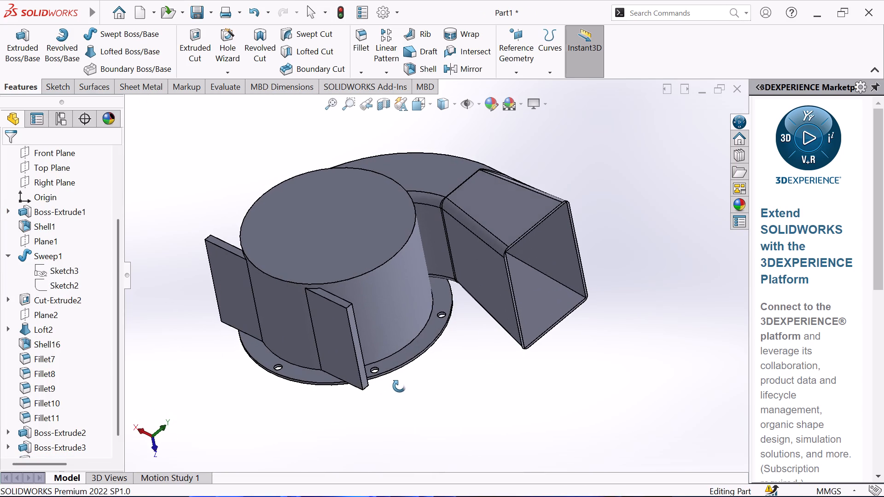
pyautogui.moveTo(399, 386); pyautogui.dragTo(317, 184, button='middle')
pyautogui.scroll(2, 335, 249)
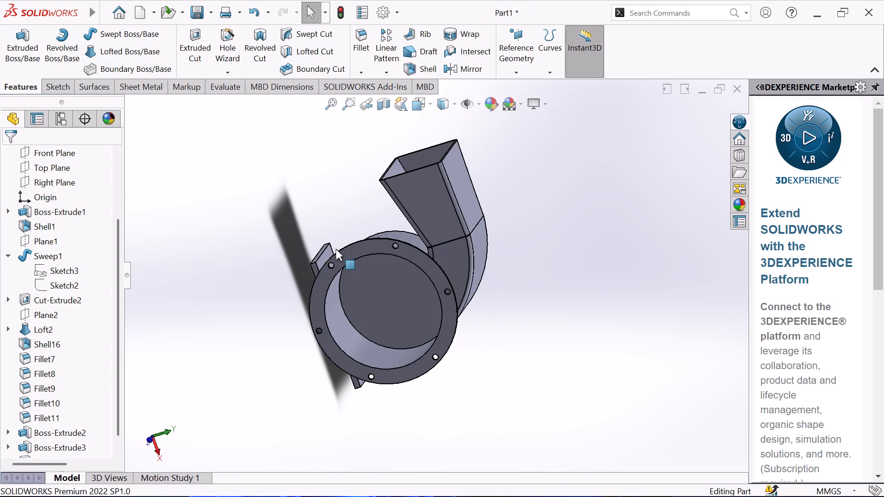
pyautogui.moveTo(484, 308); pyautogui.dragTo(556, 434, button='middle')
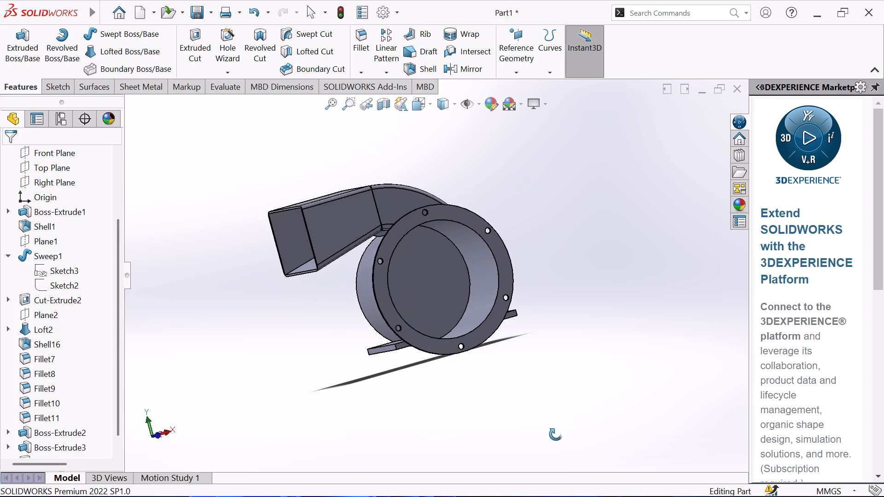
pyautogui.moveTo(556, 434); pyautogui.dragTo(517, 422, button='middle')
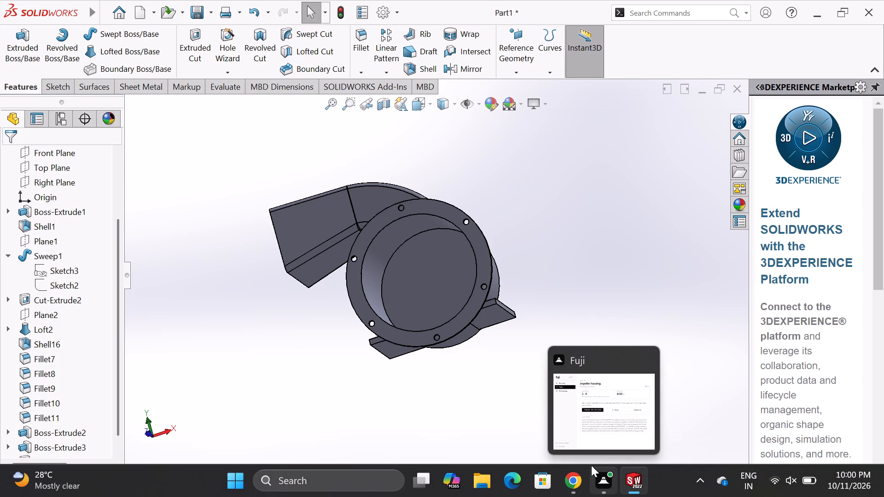
pyautogui.scroll(2, 413, 264)
pyautogui.moveTo(415, 258); pyautogui.dragTo(425, 278, button='middle')
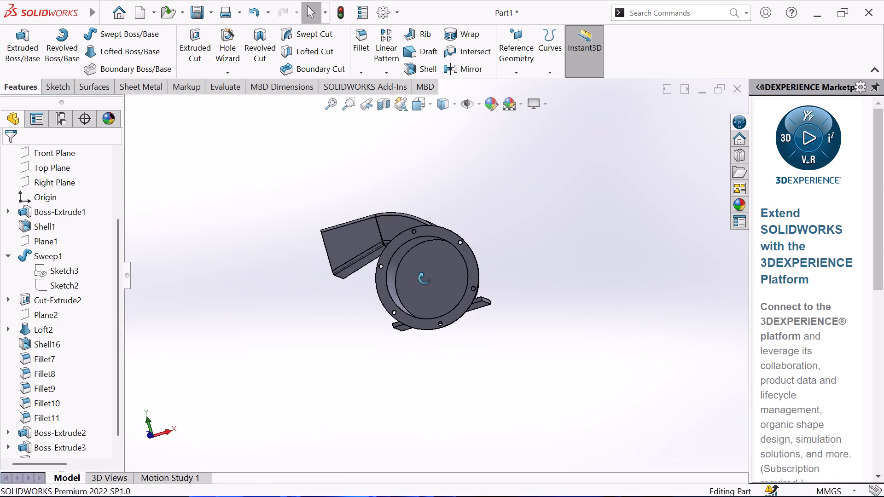
pyautogui.moveTo(425, 278); pyautogui.dragTo(444, 317, button='middle')
pyautogui.scroll(-1, 444, 317)
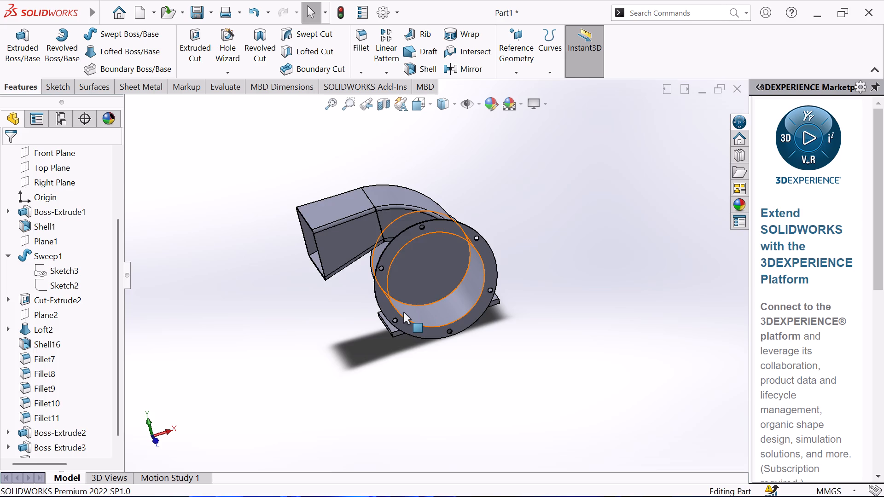
pyautogui.scroll(1, 403, 312)
pyautogui.moveTo(405, 310); pyautogui.dragTo(447, 232, button='middle')
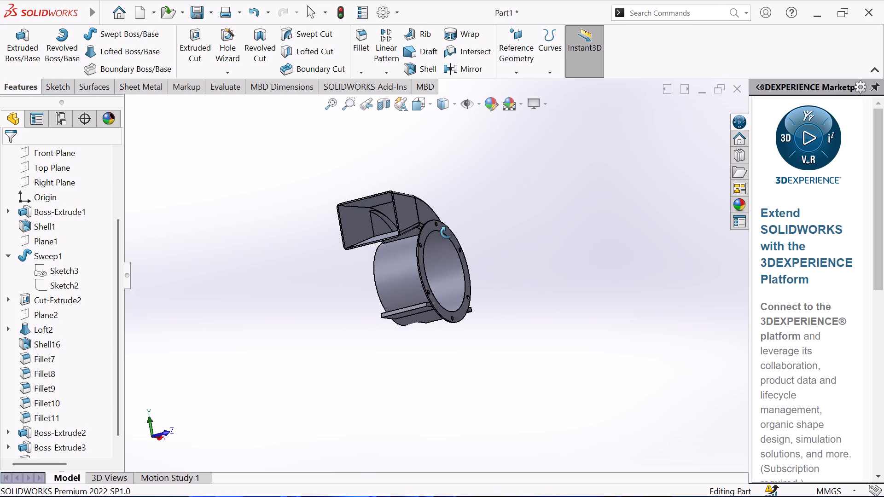
pyautogui.moveTo(447, 232); pyautogui.dragTo(296, 312, button='middle')
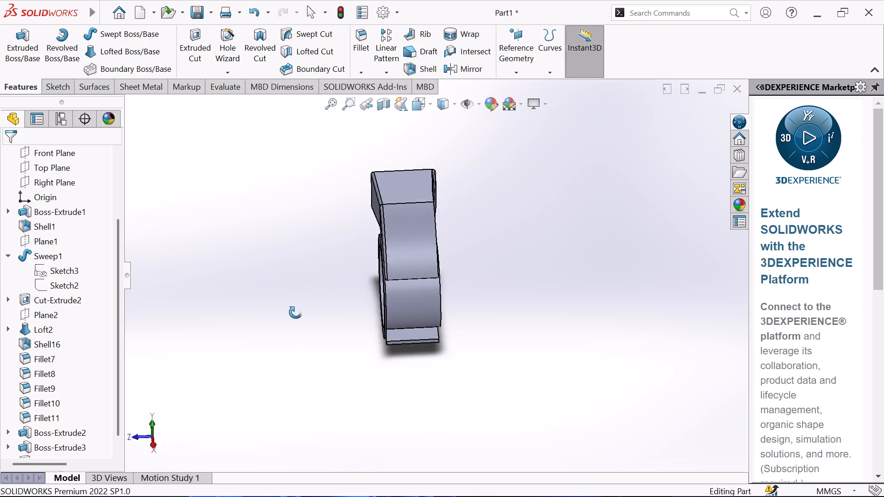
pyautogui.moveTo(296, 312); pyautogui.dragTo(465, 393, button='middle')
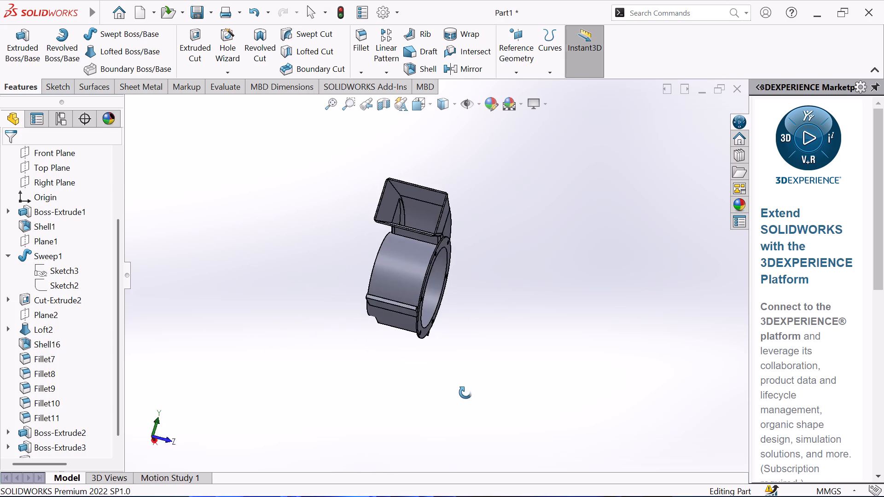
pyautogui.moveTo(465, 393); pyautogui.dragTo(391, 353, button='middle')
pyautogui.scroll(-1, 422, 250)
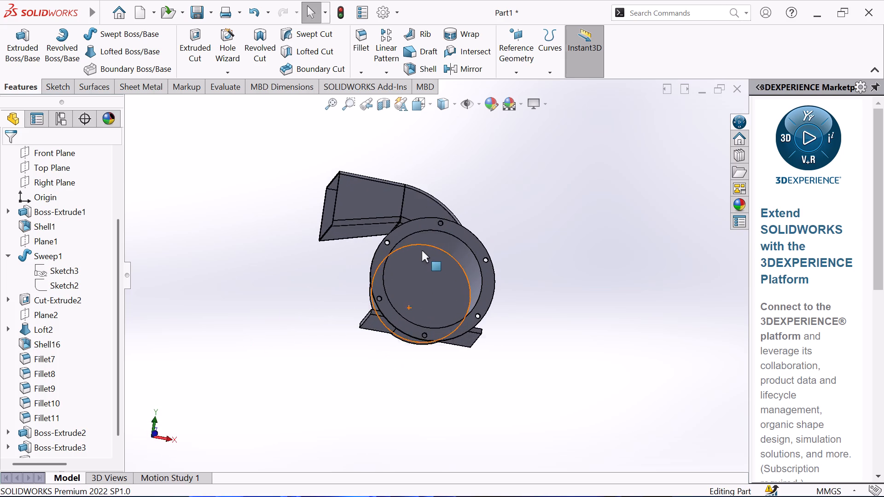
pyautogui.scroll(-1, 422, 250)
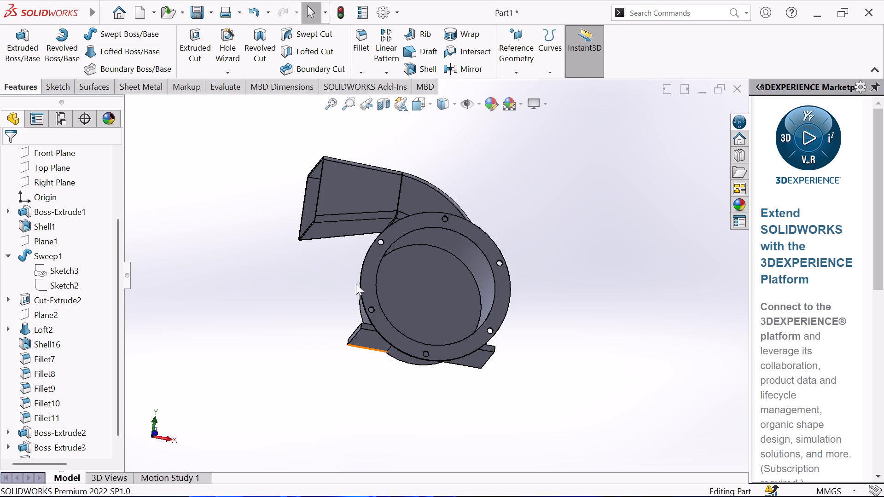
pyautogui.scroll(1, 377, 265)
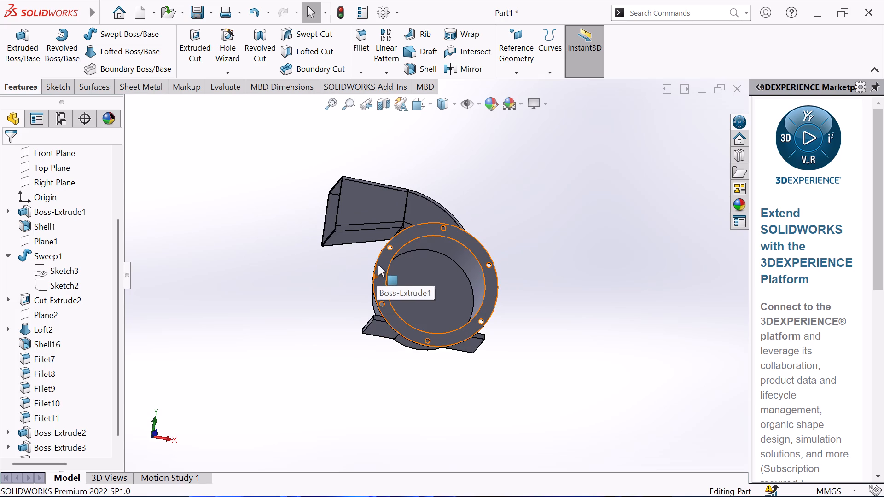
pyautogui.scroll(-1, 402, 272)
pyautogui.moveTo(402, 272); pyautogui.dragTo(459, 345, button='middle')
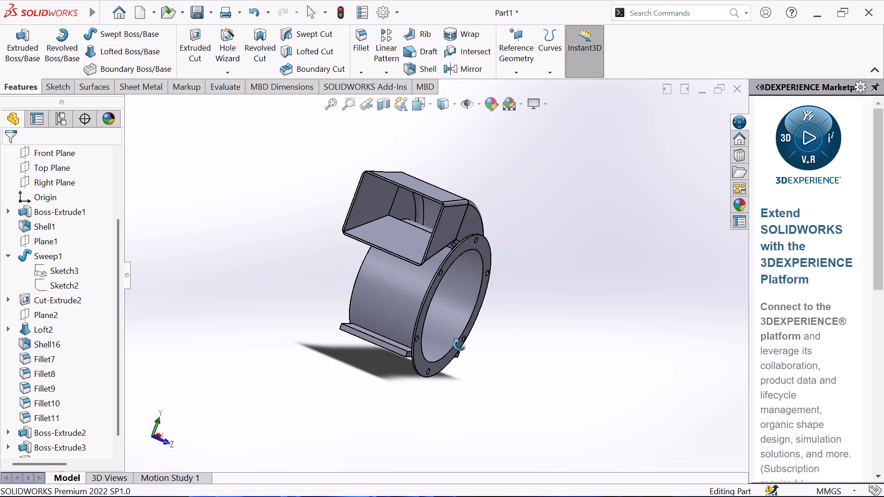
pyautogui.moveTo(459, 345); pyautogui.dragTo(368, 308, button='middle')
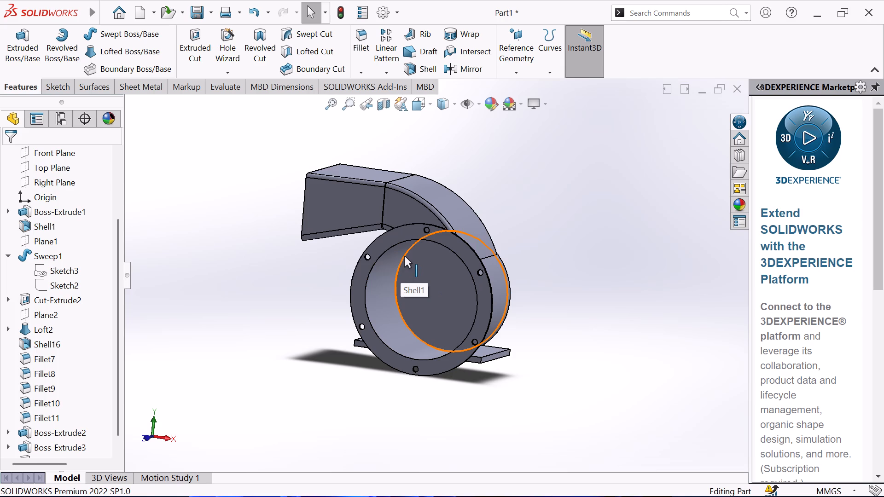
pyautogui.scroll(1, 421, 280)
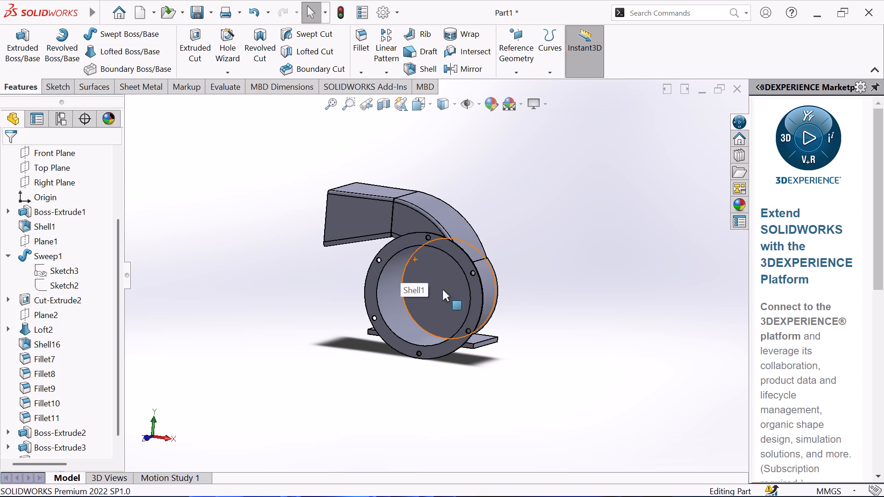
pyautogui.scroll(1, 473, 284)
pyautogui.middleClick(504, 280)
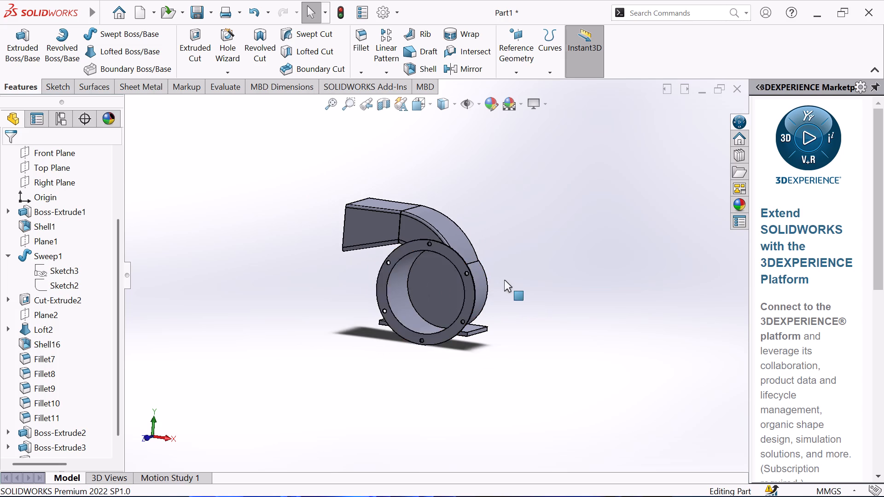
pyautogui.moveTo(509, 275); pyautogui.dragTo(504, 277, button='middle')
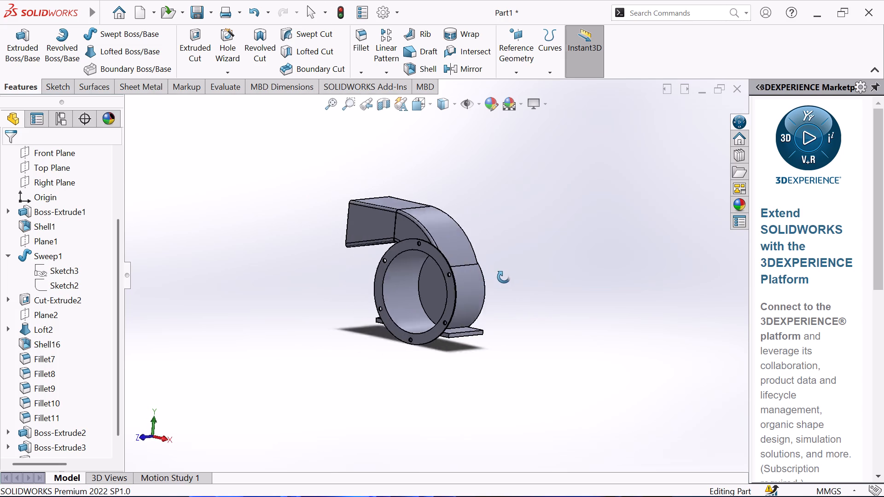
pyautogui.moveTo(504, 277); pyautogui.dragTo(539, 323, button='middle')
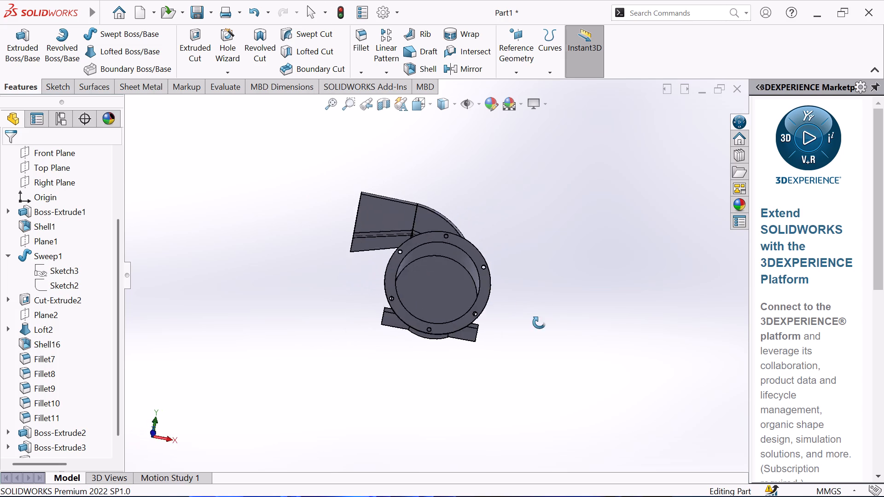
pyautogui.moveTo(539, 323); pyautogui.dragTo(546, 341, button='middle')
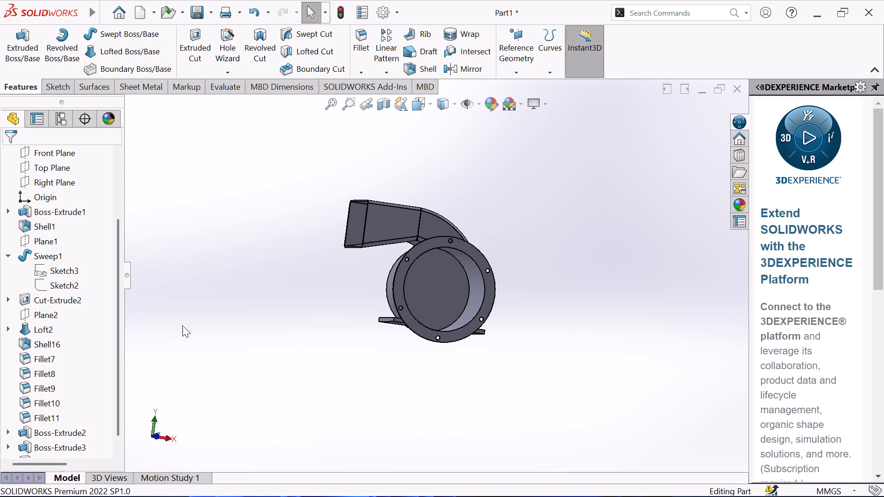
pyautogui.scroll(1, 449, 285)
pyautogui.scroll(-4, 448, 284)
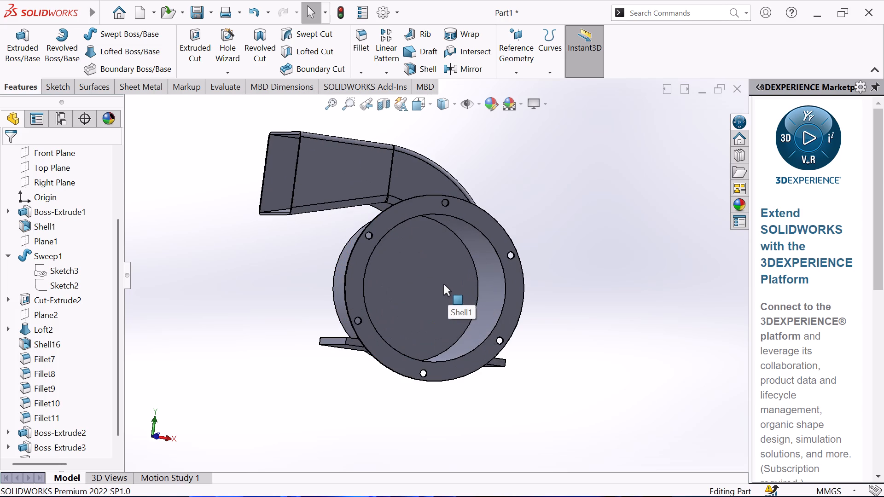
pyautogui.scroll(2, 414, 262)
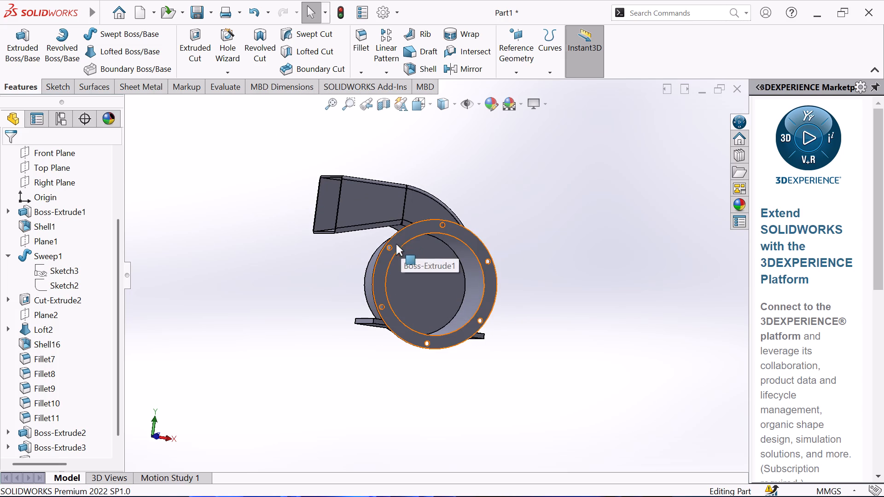
pyautogui.scroll(-1, 340, 217)
pyautogui.moveTo(350, 244); pyautogui.dragTo(435, 283, button='middle')
pyautogui.moveTo(350, 244); pyautogui.dragTo(435, 283)
pyautogui.scroll(-2, 398, 167)
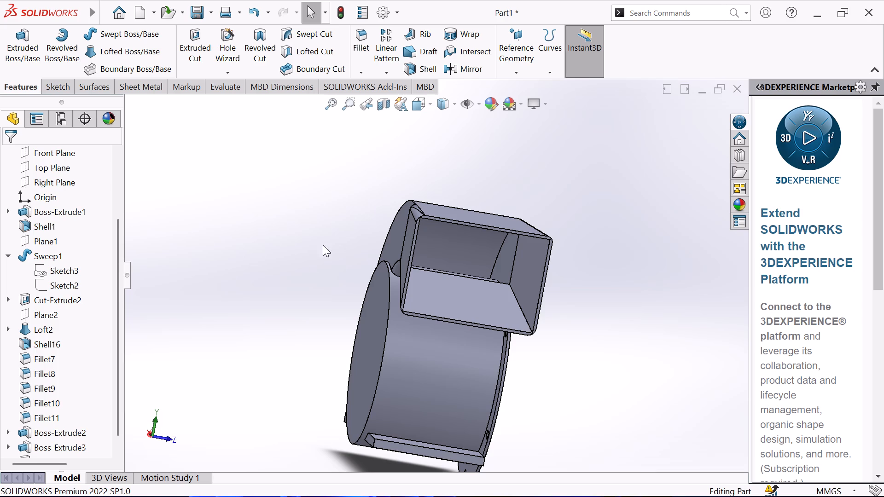
pyautogui.moveTo(323, 273); pyautogui.dragTo(428, 294, button='middle')
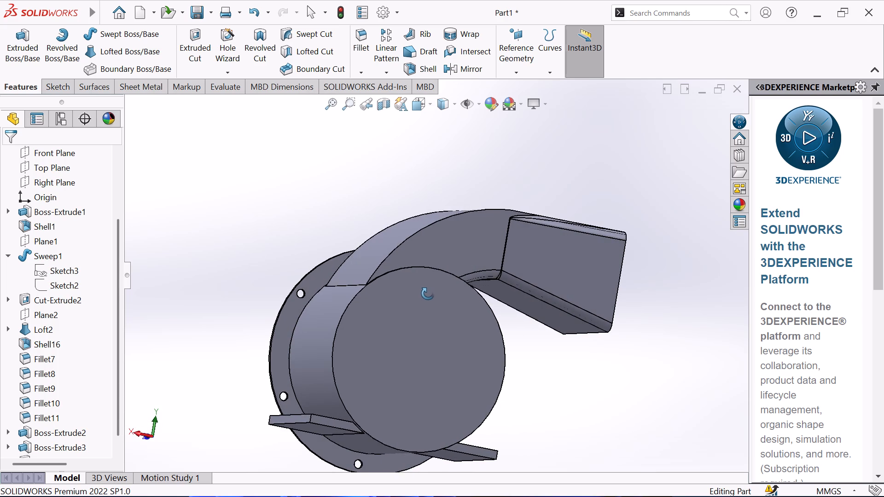
# Examine the housing's closed end, duct, holed rim and base bar from both sides.
pyautogui.moveTo(428, 294); pyautogui.dragTo(412, 292, button='middle')
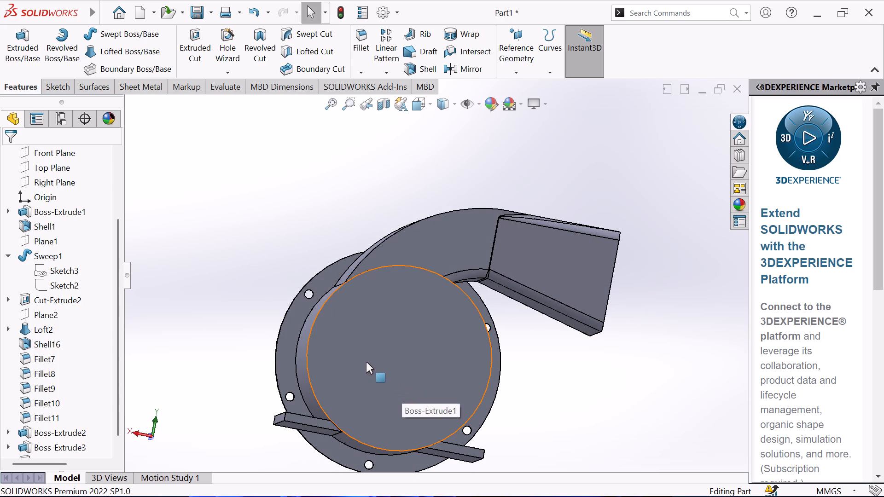
pyautogui.moveTo(413, 327); pyautogui.dragTo(387, 321, button='middle')
pyautogui.scroll(-1, 413, 327)
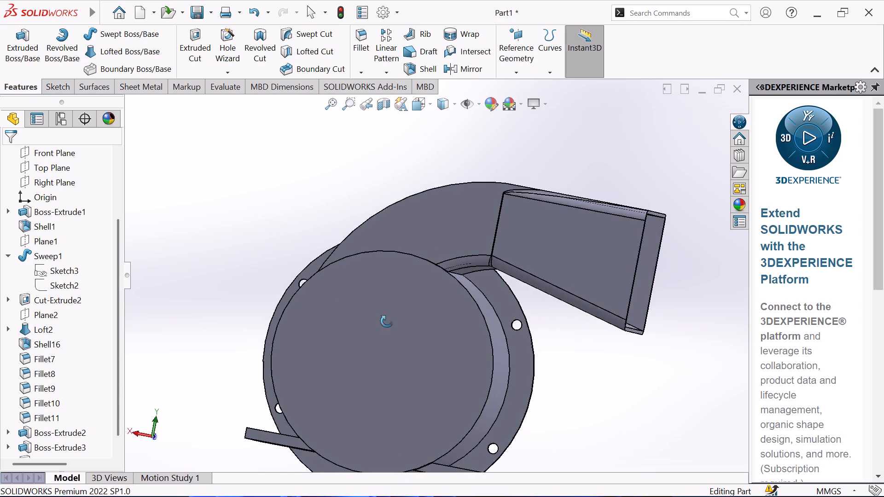
pyautogui.moveTo(387, 321); pyautogui.dragTo(216, 261, button='middle')
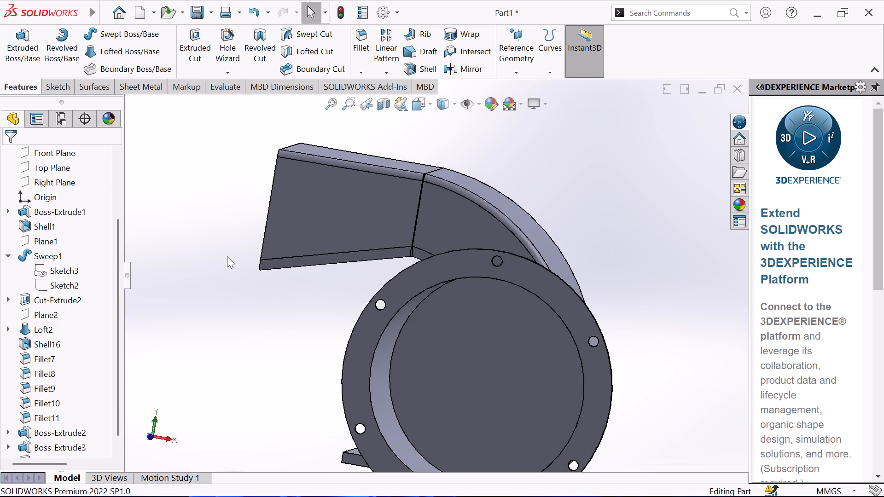
pyautogui.scroll(5, 325, 361)
pyautogui.scroll(-2, 368, 362)
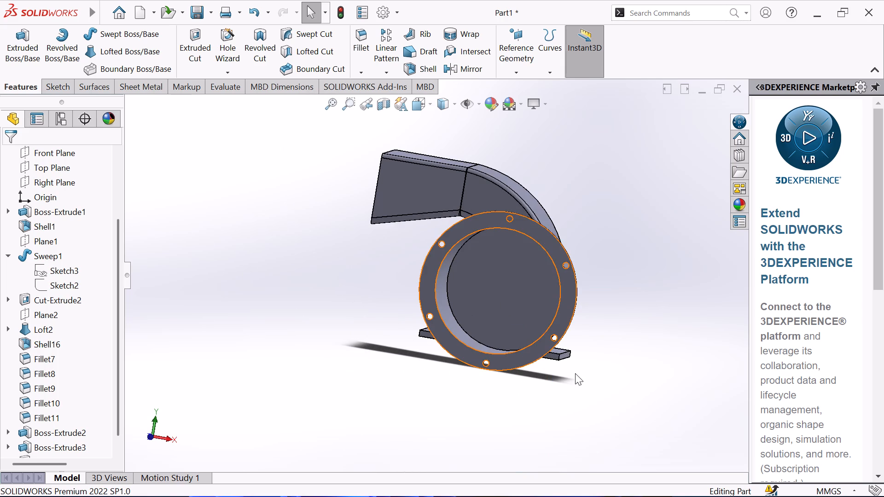
# Fillet the four outer corner edges of the base bar's two protruding ends with a 4 mm radius.
pyautogui.click(360, 51)
pyautogui.scroll(2, 368, 353)
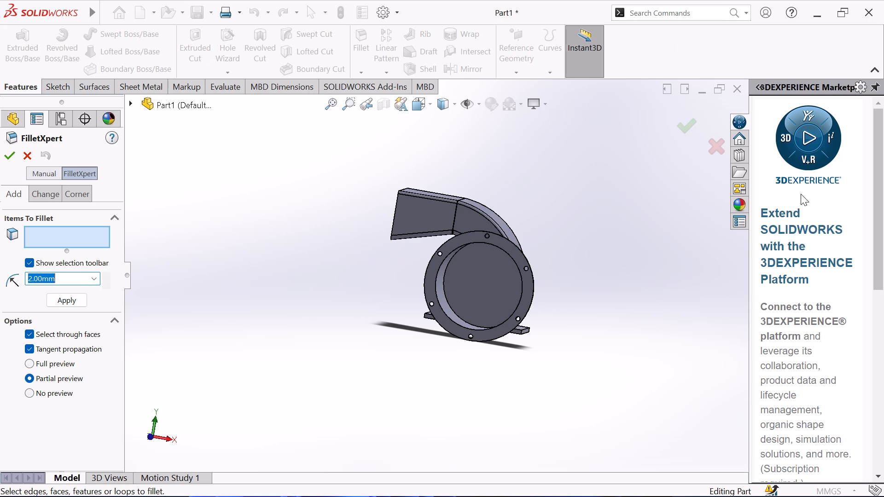
pyautogui.press('4')
pyautogui.press('Return')
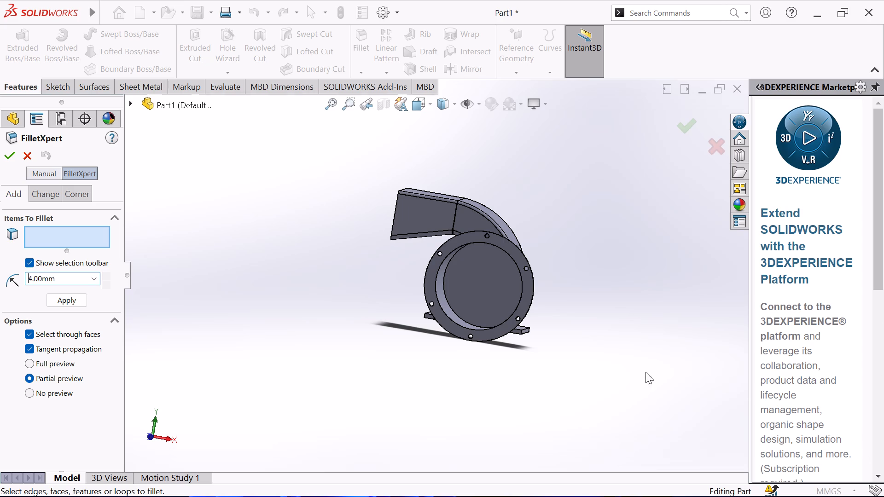
pyautogui.scroll(2, 492, 313)
pyautogui.moveTo(367, 248); pyautogui.dragTo(400, 298, button='middle')
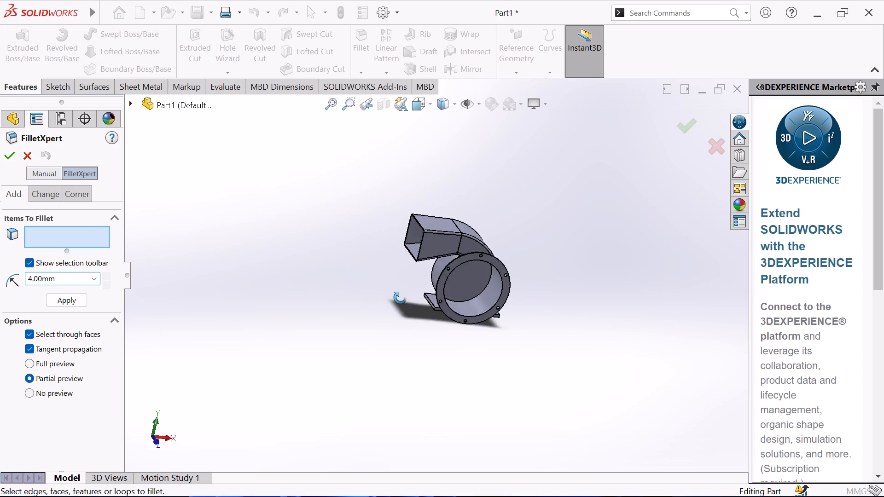
pyautogui.moveTo(400, 298); pyautogui.dragTo(417, 315, button='middle')
pyautogui.scroll(-4, 483, 321)
pyautogui.scroll(1, 366, 247)
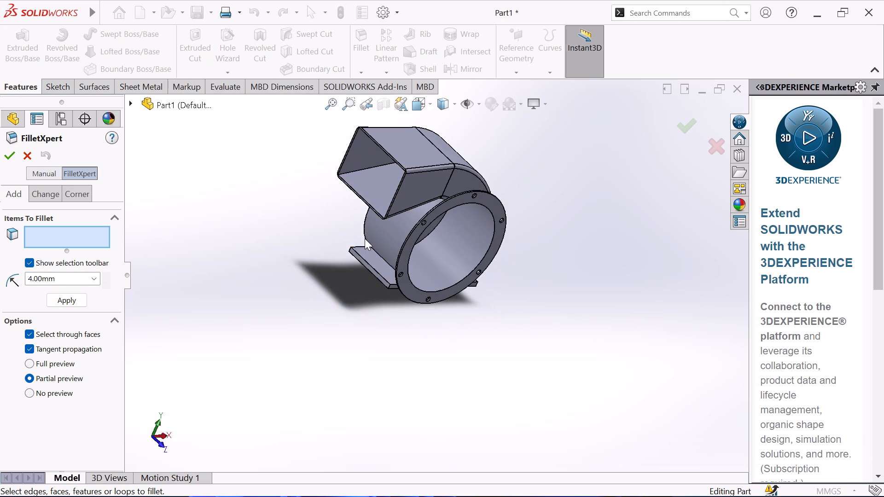
pyautogui.scroll(1, 365, 238)
pyautogui.scroll(-4, 378, 234)
pyautogui.scroll(-2, 474, 291)
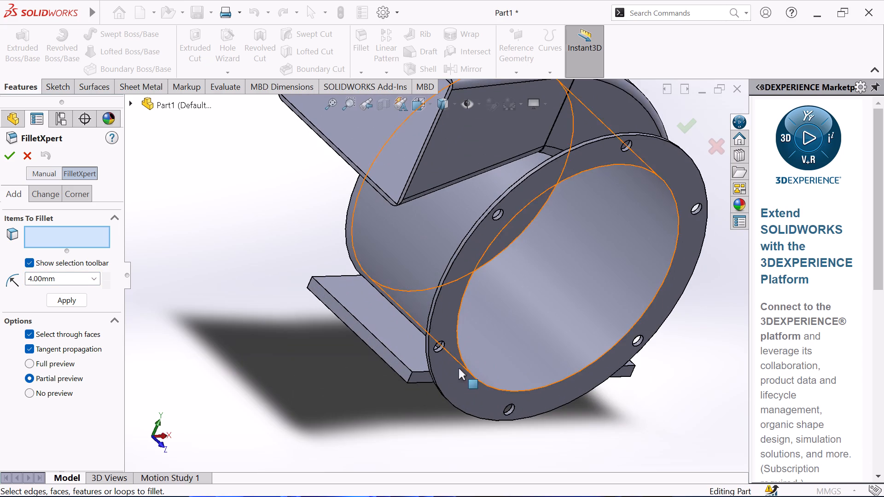
pyautogui.scroll(-1, 422, 389)
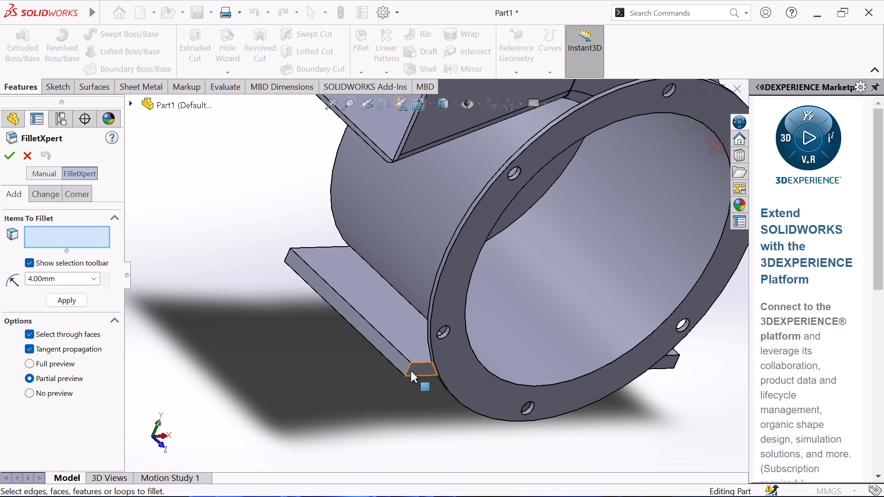
pyautogui.click(408, 371)
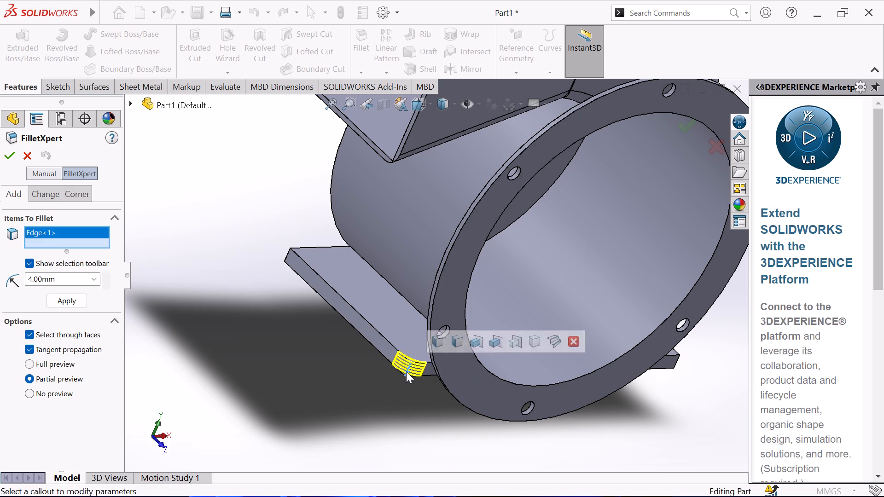
pyautogui.moveTo(269, 293); pyautogui.dragTo(330, 402, button='middle')
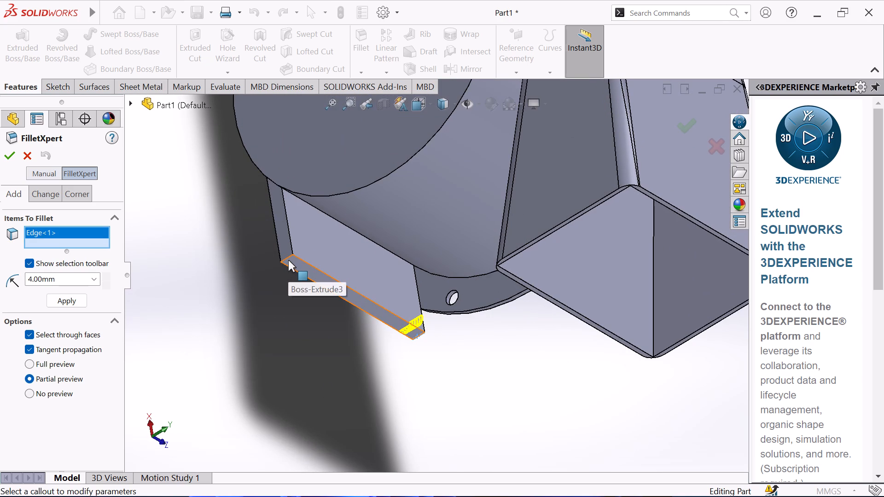
pyautogui.click(288, 256)
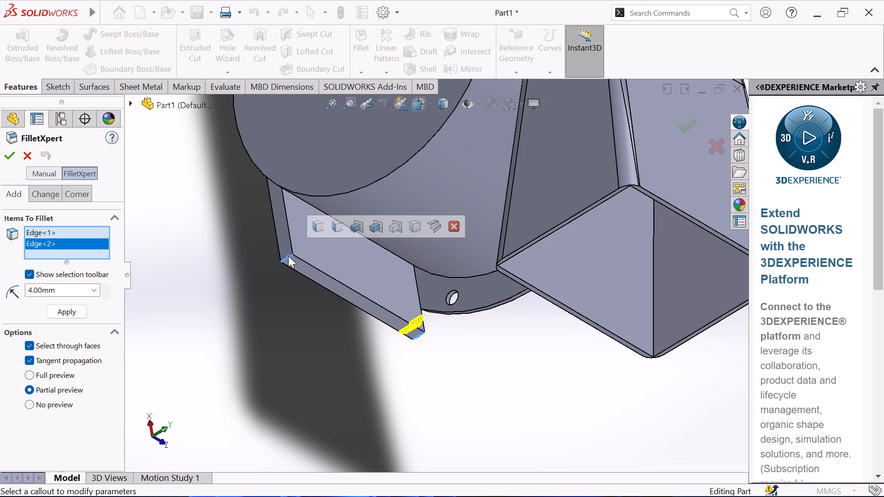
pyautogui.scroll(2, 534, 353)
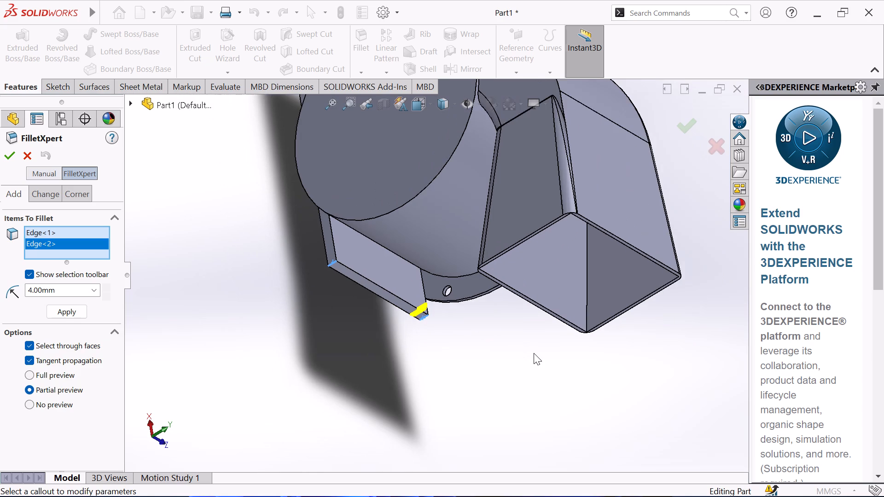
pyautogui.moveTo(534, 353); pyautogui.dragTo(278, 274, button='middle')
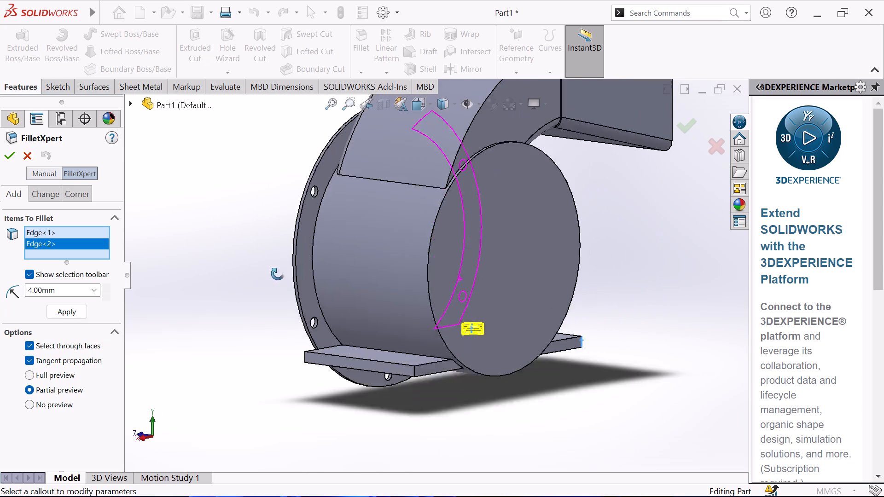
pyautogui.moveTo(278, 274); pyautogui.dragTo(273, 286, button='middle')
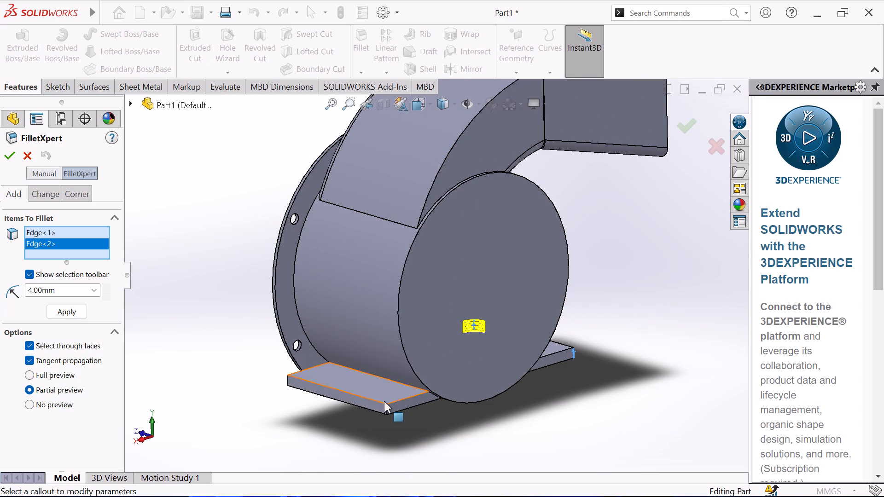
pyautogui.click(388, 410)
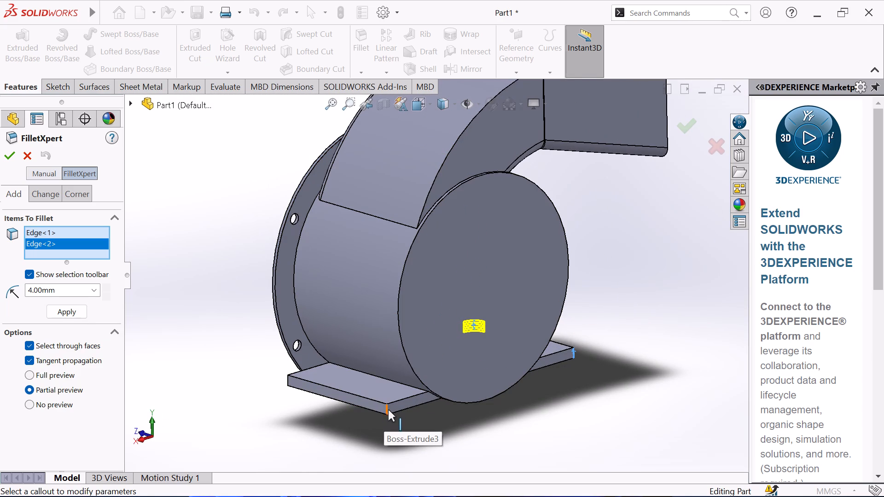
pyautogui.moveTo(273, 374); pyautogui.dragTo(351, 412, button='middle')
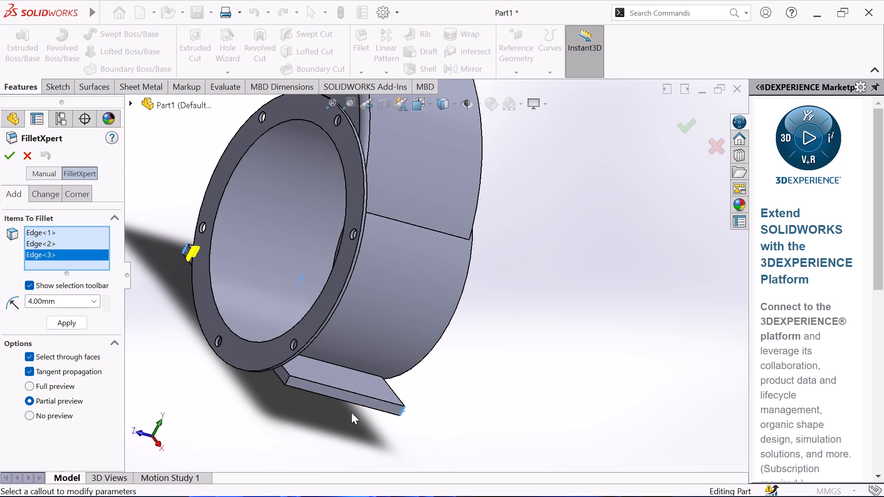
pyautogui.click(287, 381)
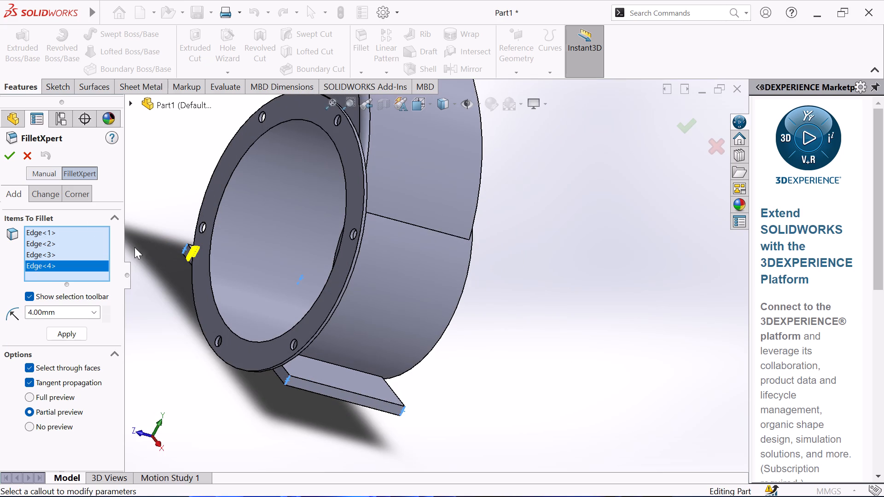
pyautogui.click(9, 153)
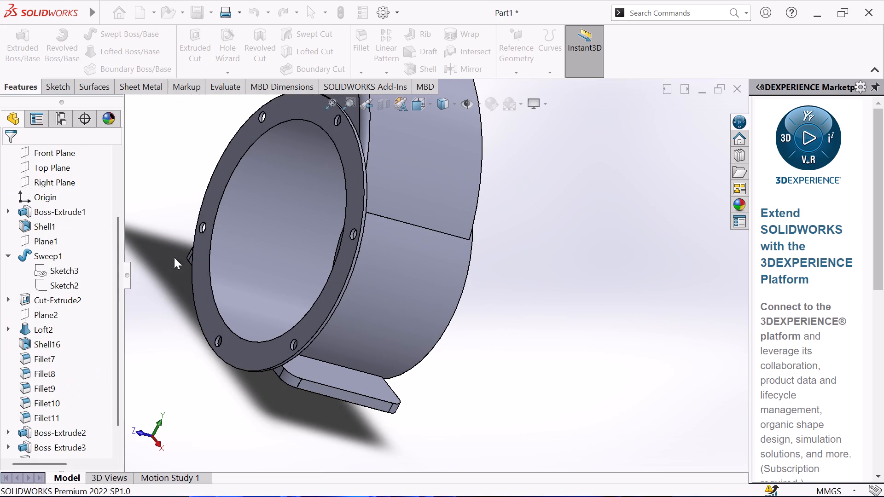
# Start a sketch on the top face of the base bar's end beneath the duct opening and convert its outline into sketch entities.
pyautogui.scroll(2, 227, 288)
pyautogui.moveTo(224, 289); pyautogui.dragTo(335, 410, button='middle')
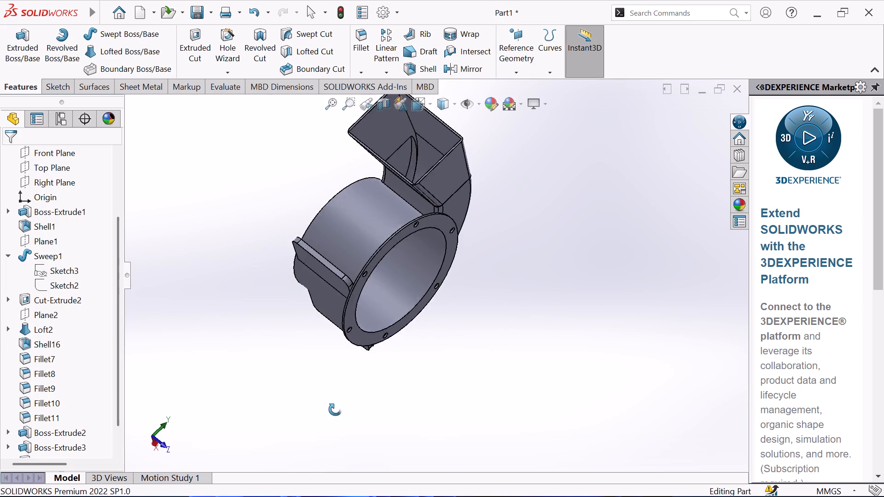
pyautogui.moveTo(335, 410); pyautogui.dragTo(299, 479, button='middle')
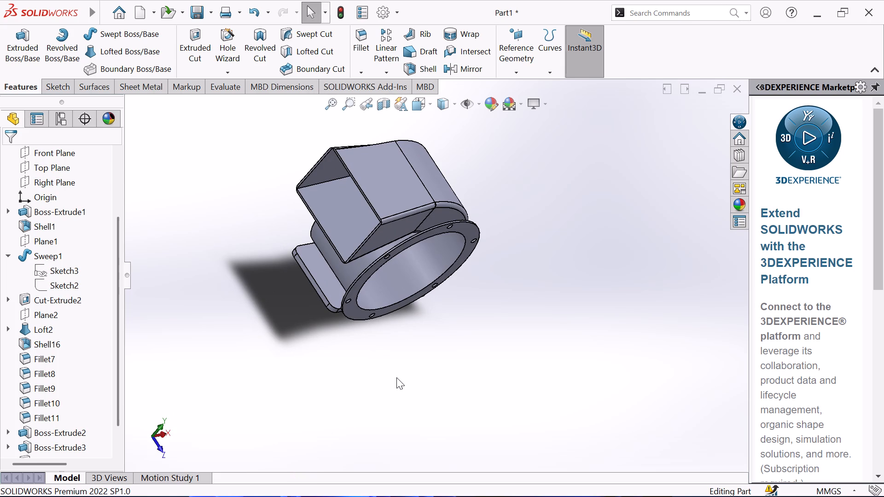
pyautogui.click(330, 275)
pyautogui.click(378, 250)
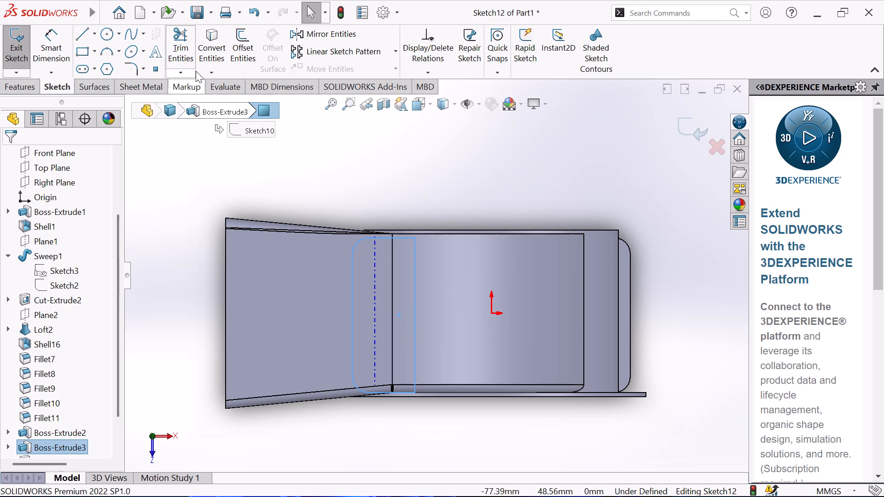
pyautogui.click(205, 46)
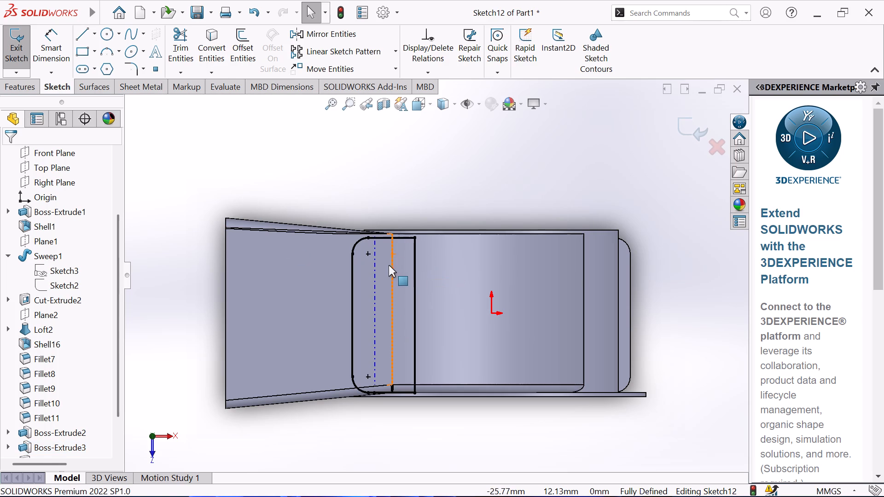
# Sketch a horizontal centerline through the origin, extending past both ends of the housing.
pyautogui.click(93, 30)
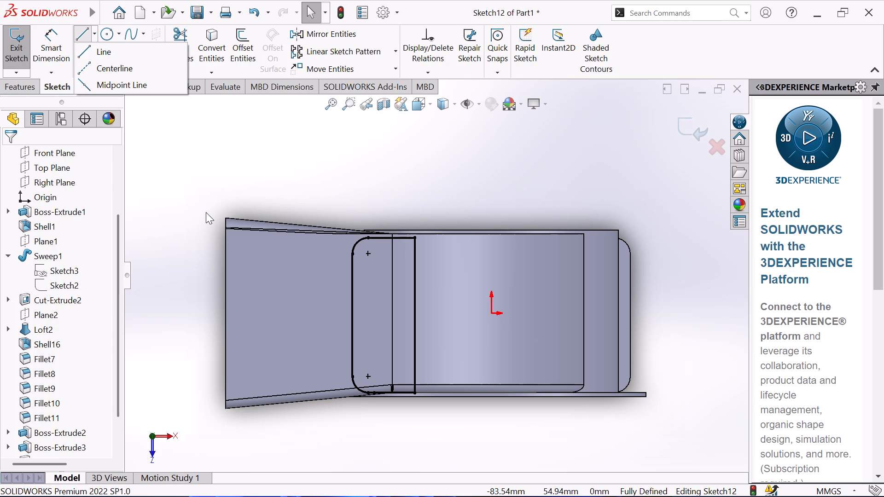
pyautogui.click(86, 68)
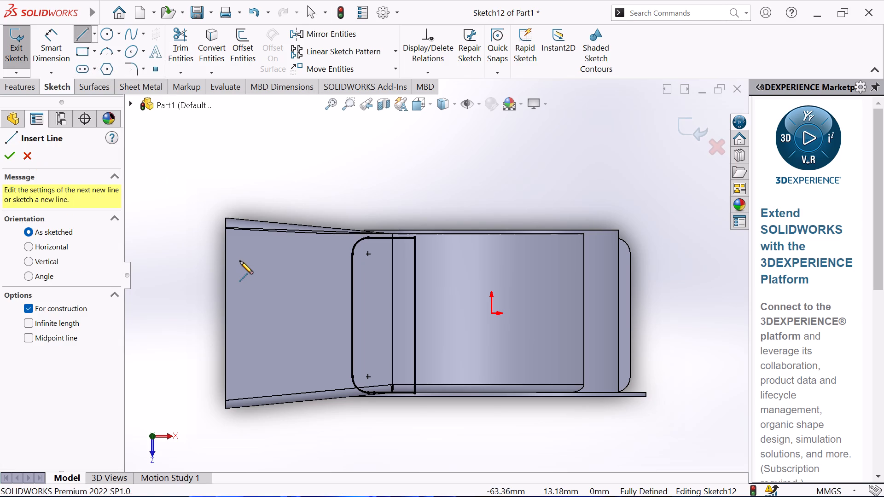
pyautogui.click(192, 313)
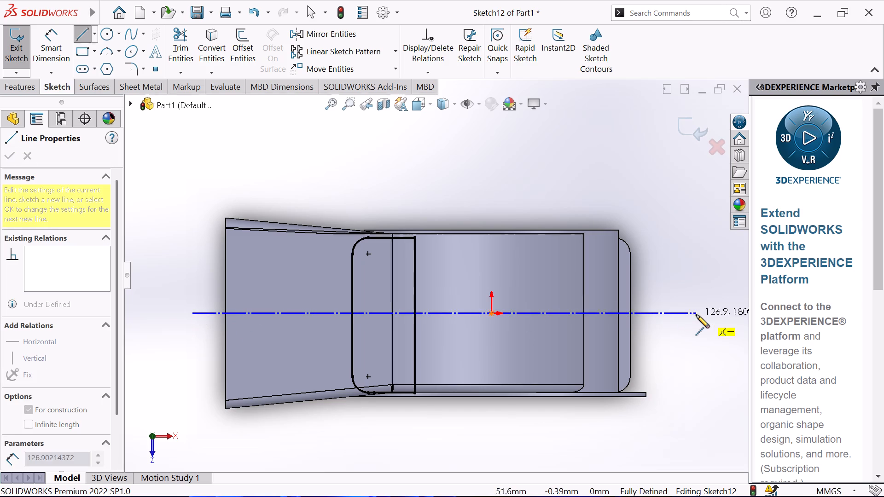
pyautogui.click(711, 314)
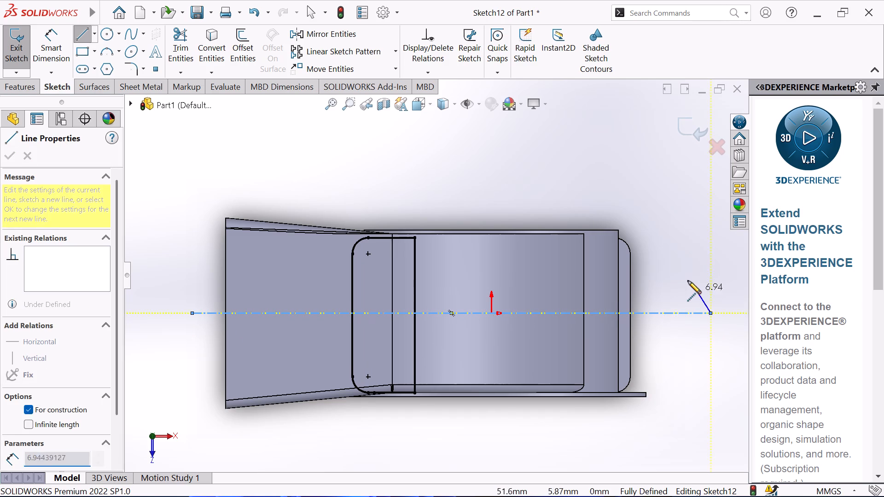
pyautogui.rightClick(686, 279)
pyautogui.click(714, 292)
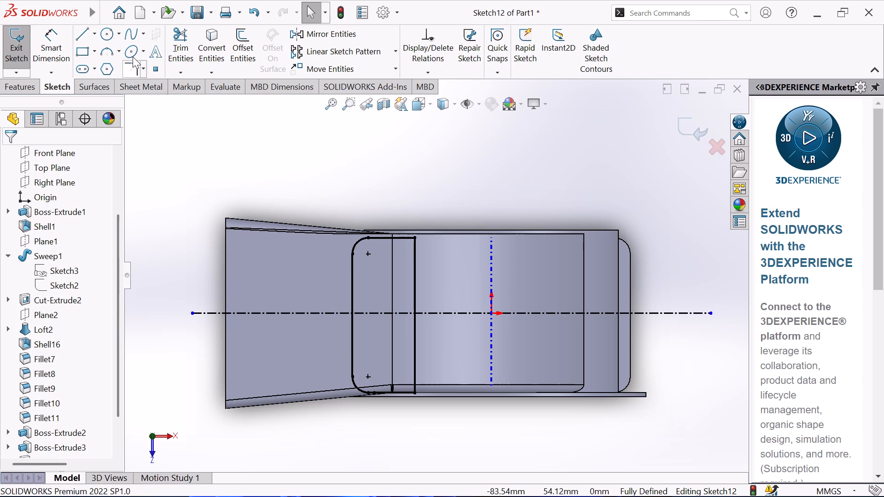
# Sketch two circles of about 3 mm and 2.8 mm radius on the bar's end, one either side of the centerline, vertically aligned with the corner centres.
pyautogui.click(105, 35)
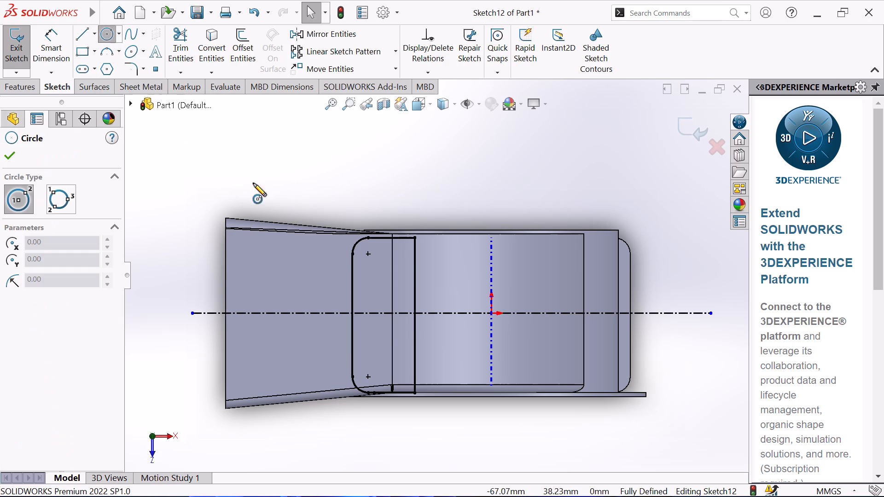
pyautogui.click(371, 268)
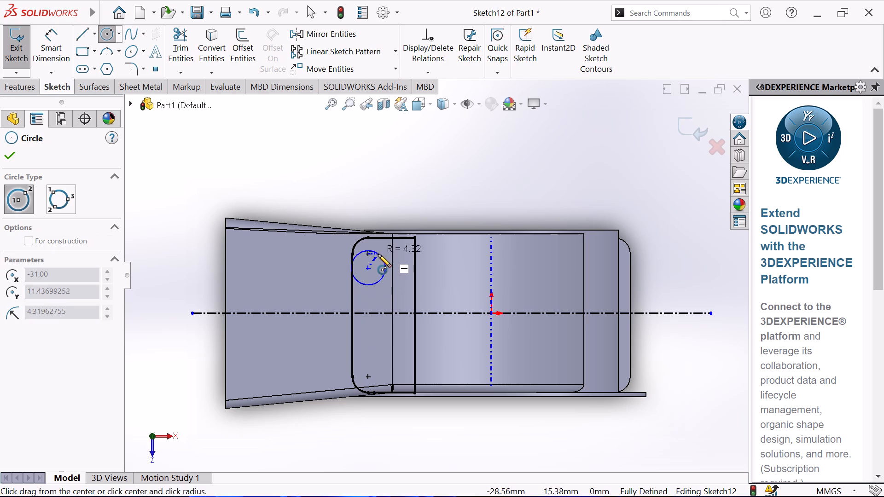
pyautogui.click(378, 260)
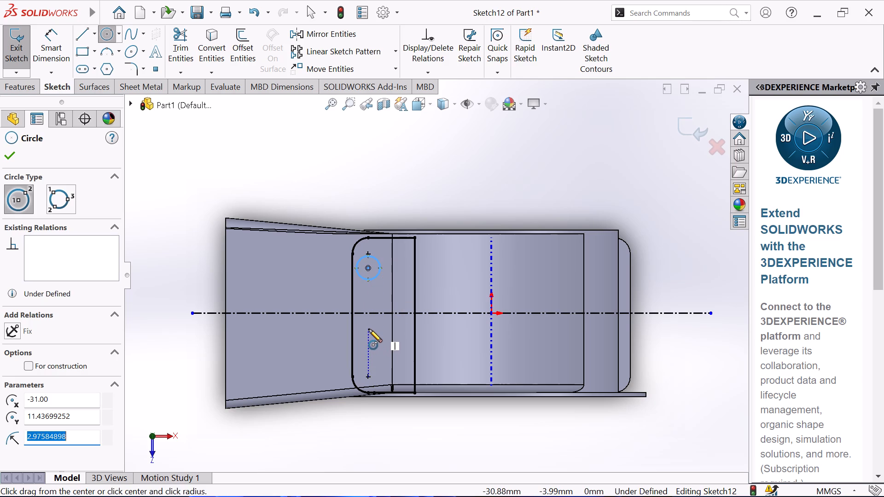
pyautogui.click(369, 329)
pyautogui.click(366, 340)
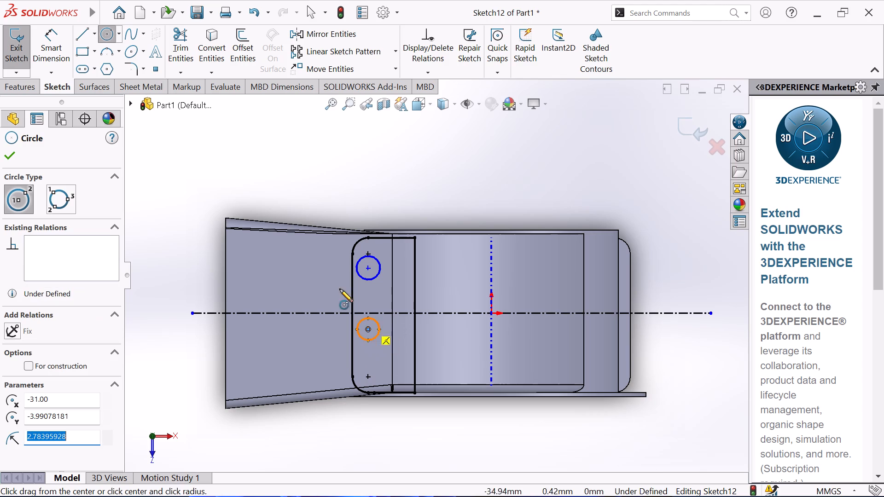
pyautogui.rightClick(325, 177)
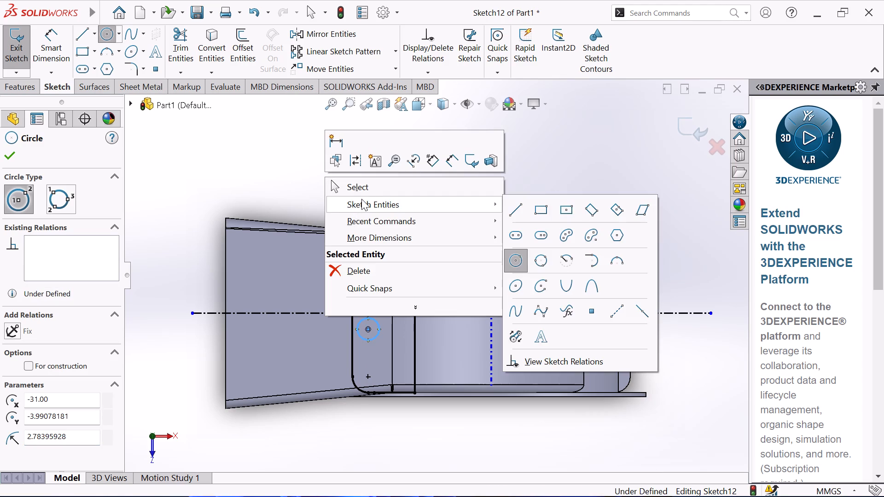
pyautogui.click(365, 195)
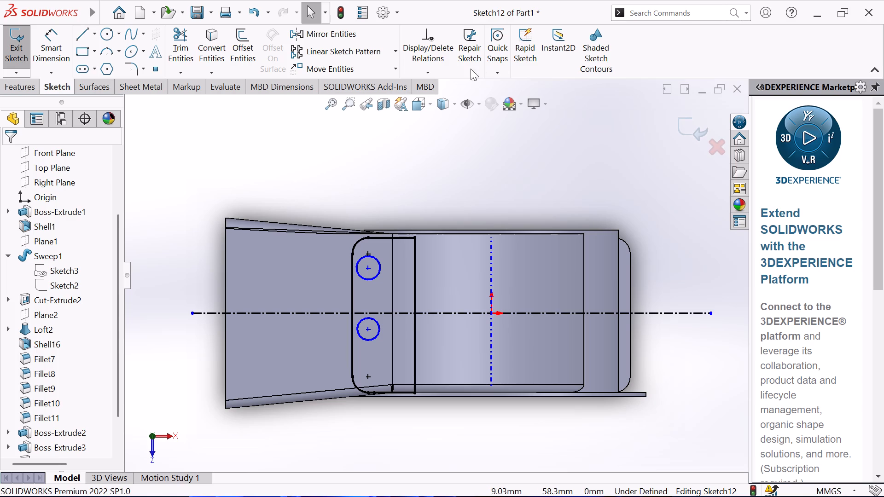
# Add a symmetric relation between the two circles on the bar's end about the horizontal centerline.
pyautogui.click(415, 73)
pyautogui.click(449, 99)
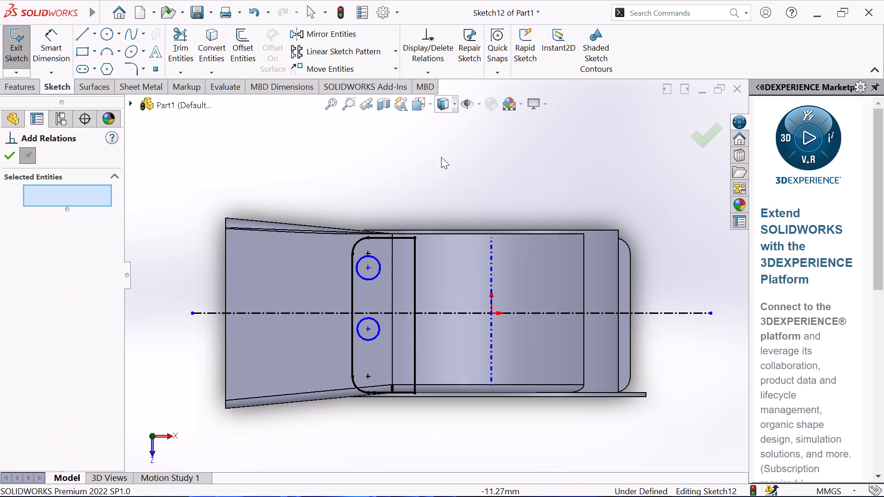
pyautogui.click(380, 274)
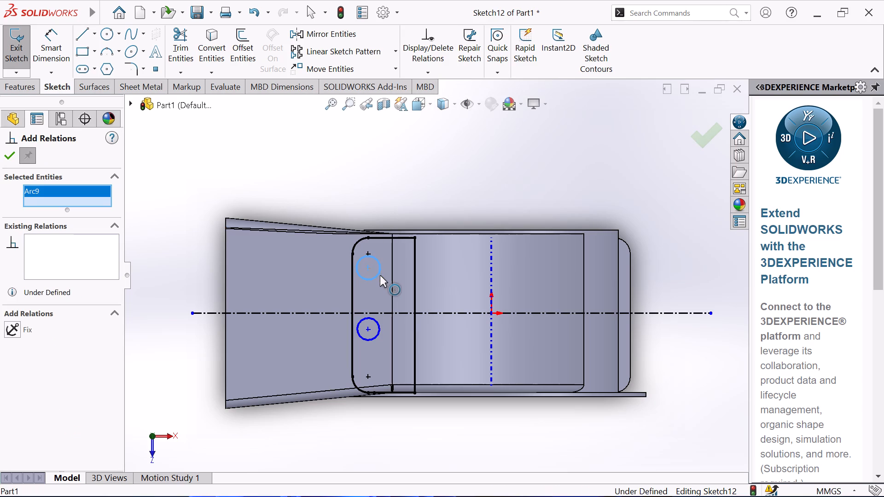
pyautogui.click(374, 321)
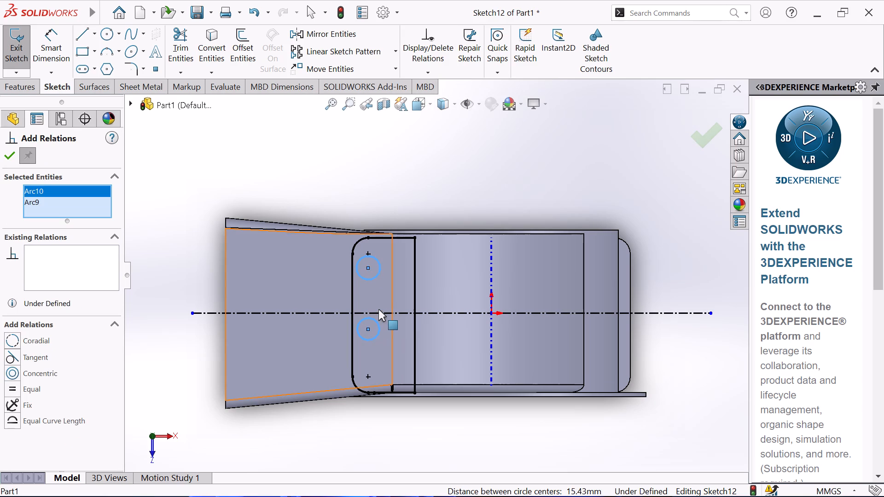
pyautogui.click(378, 311)
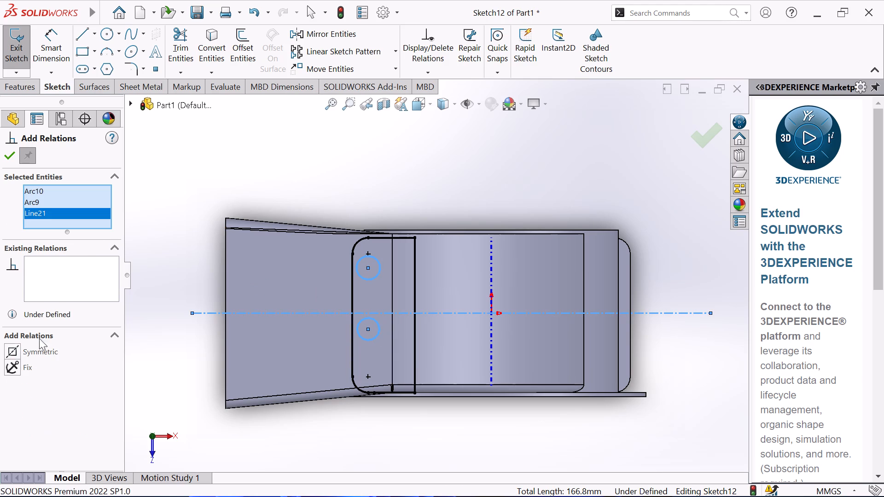
pyautogui.click(14, 352)
pyautogui.click(12, 160)
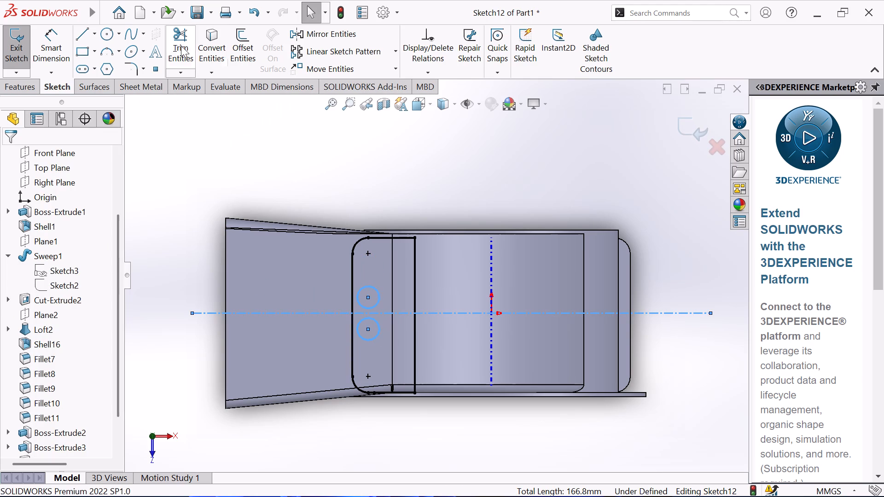
# Dimension the spacing between the two circles' centres and set it to 24 mm.
pyautogui.click(40, 45)
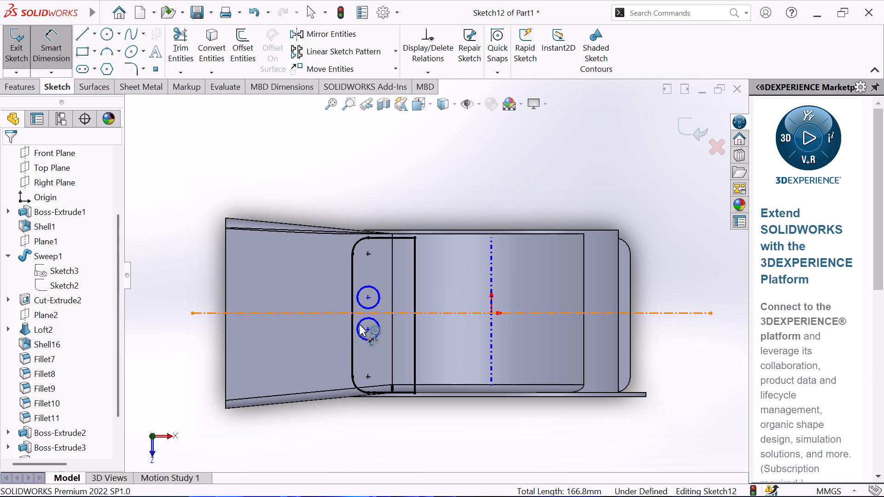
pyautogui.click(373, 308)
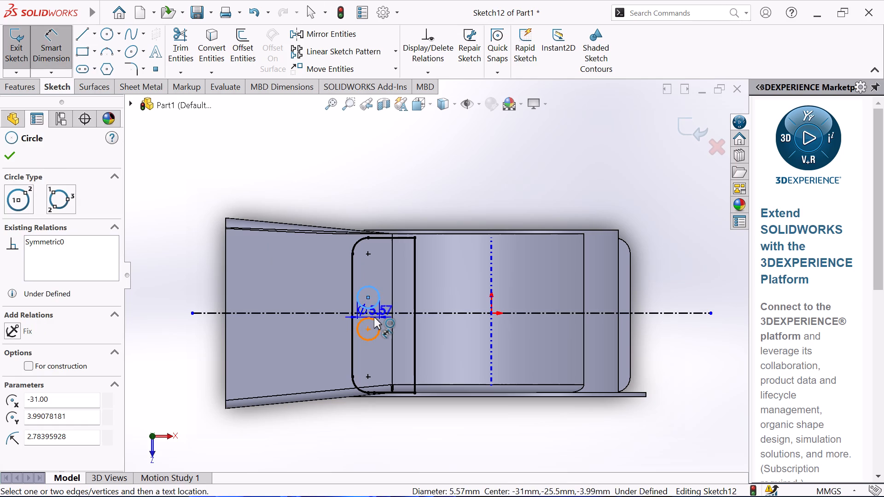
pyautogui.click(374, 317)
pyautogui.click(284, 308)
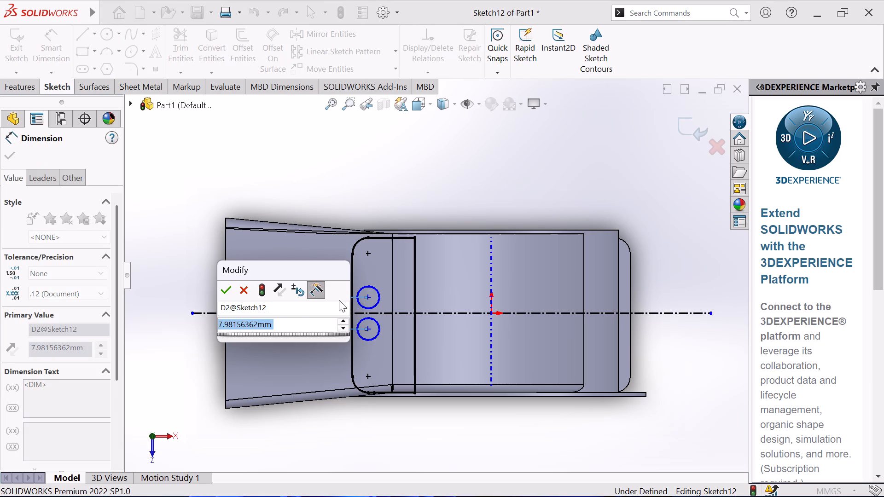
pyautogui.press('2')
pyautogui.press('4')
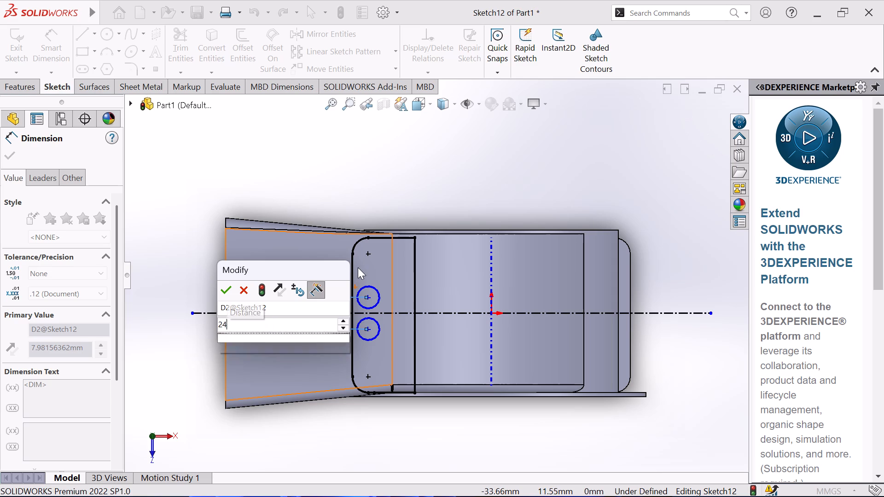
pyautogui.press('Return')
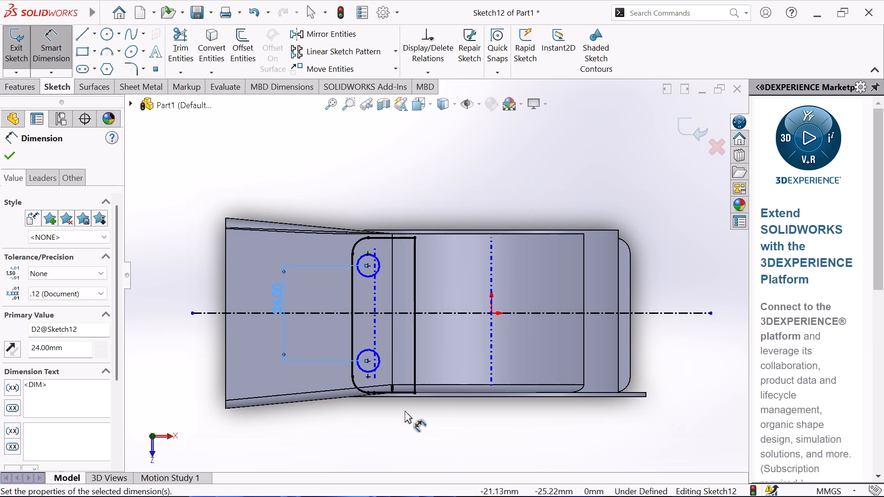
# Dimension one of the two symmetric circles with a diameter of 3 mm.
pyautogui.click(379, 364)
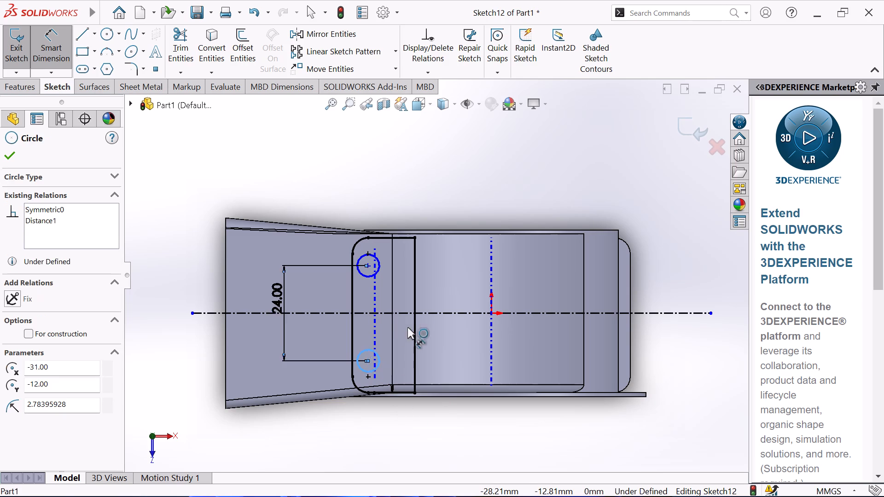
pyautogui.click(431, 303)
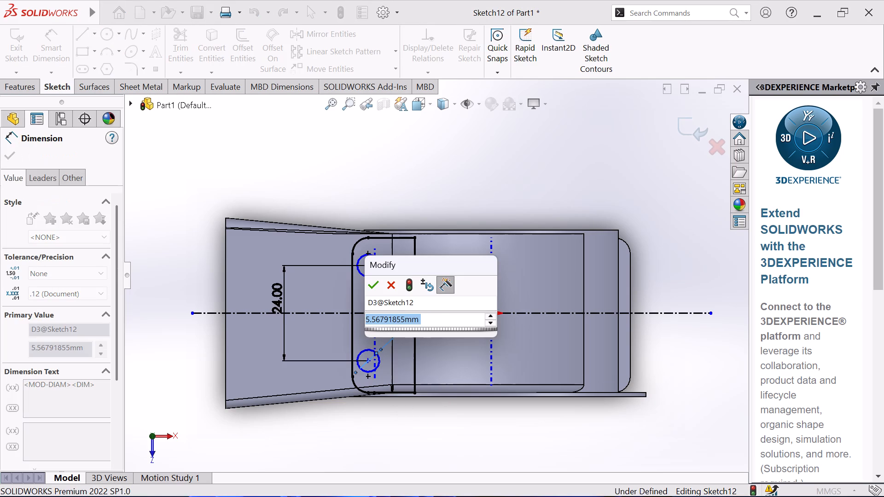
pyautogui.press('3')
pyautogui.press('Return')
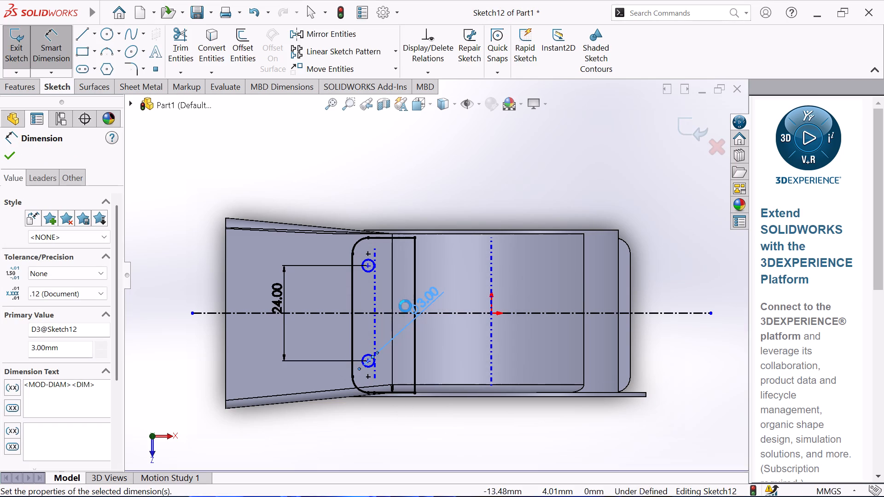
pyautogui.rightClick(430, 191)
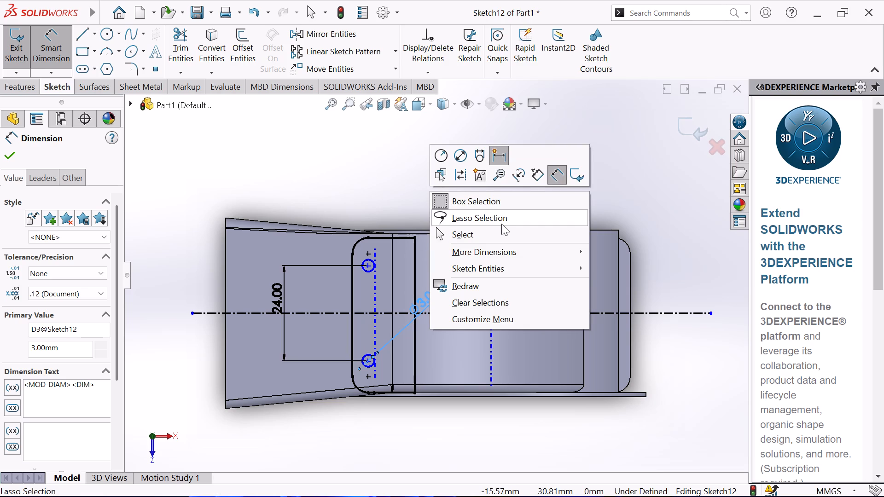
pyautogui.click(490, 233)
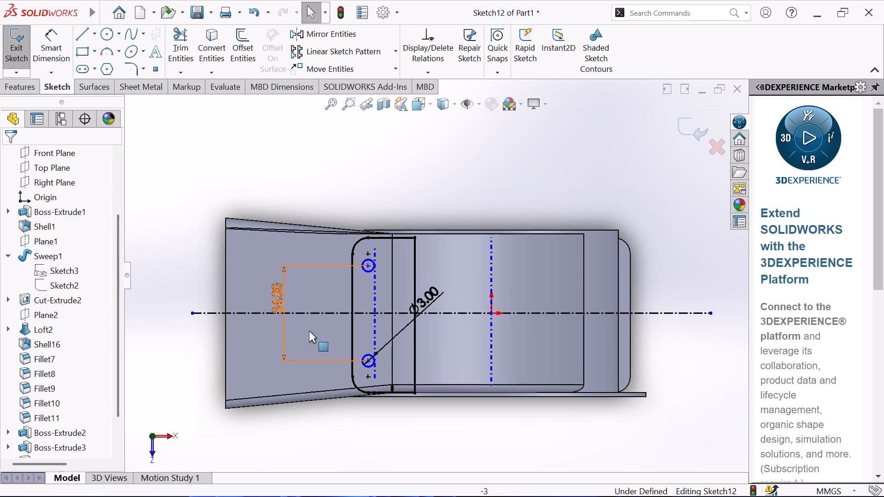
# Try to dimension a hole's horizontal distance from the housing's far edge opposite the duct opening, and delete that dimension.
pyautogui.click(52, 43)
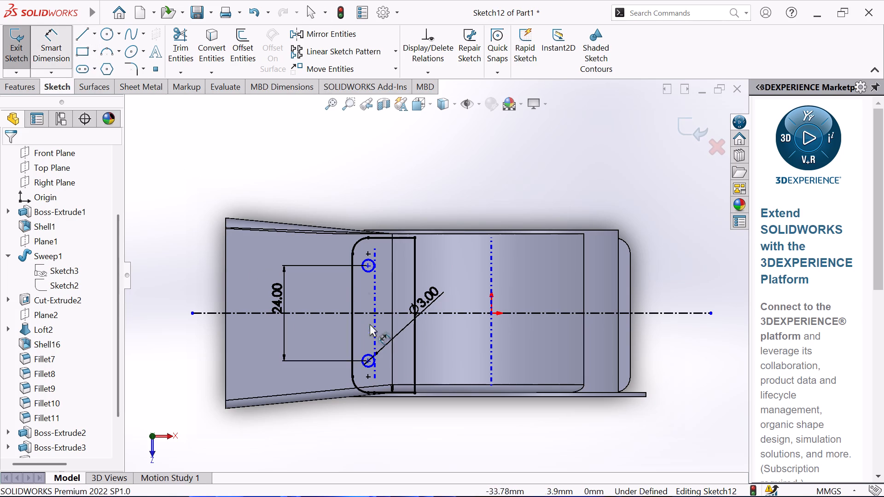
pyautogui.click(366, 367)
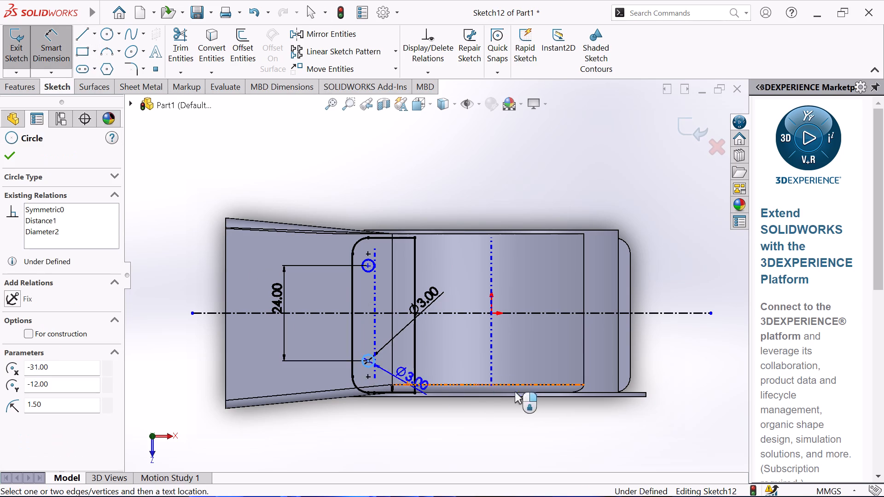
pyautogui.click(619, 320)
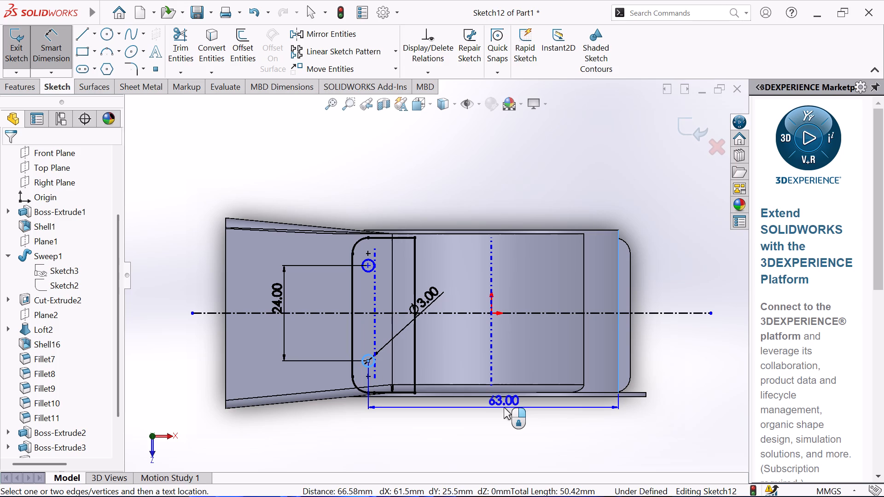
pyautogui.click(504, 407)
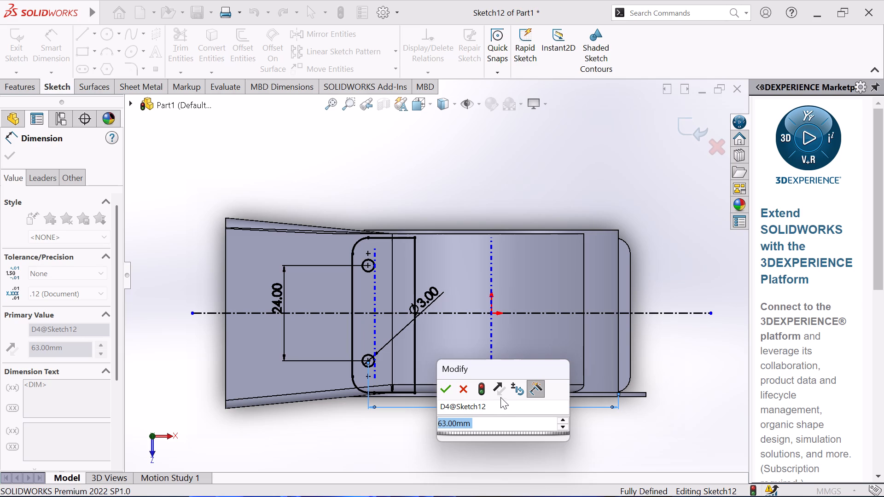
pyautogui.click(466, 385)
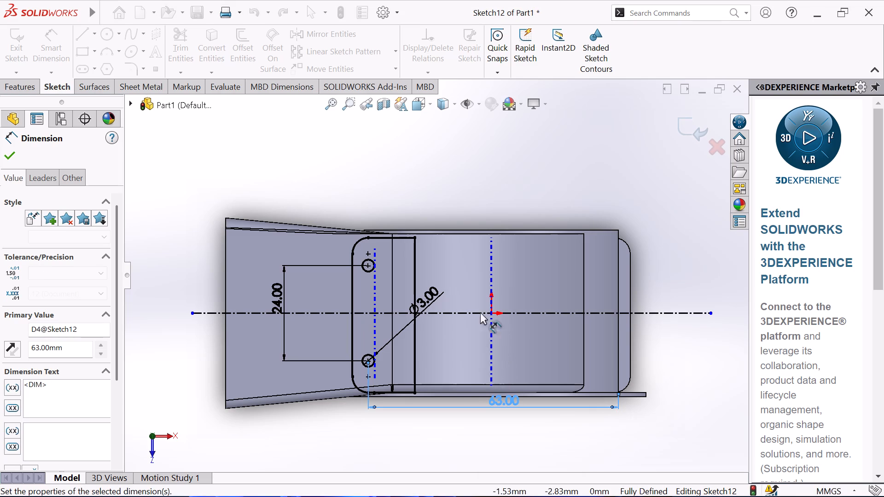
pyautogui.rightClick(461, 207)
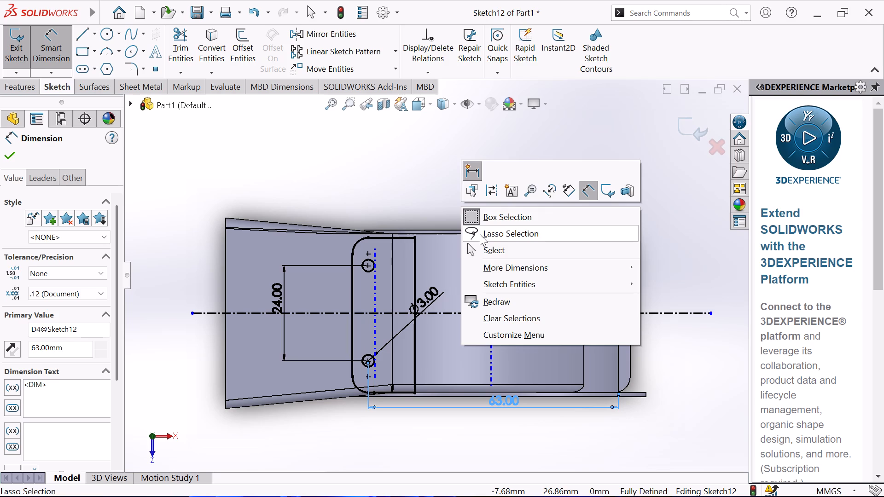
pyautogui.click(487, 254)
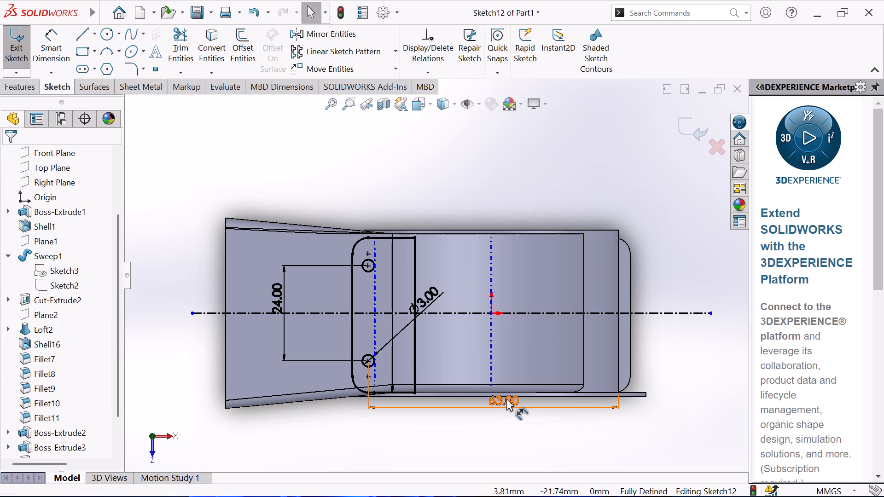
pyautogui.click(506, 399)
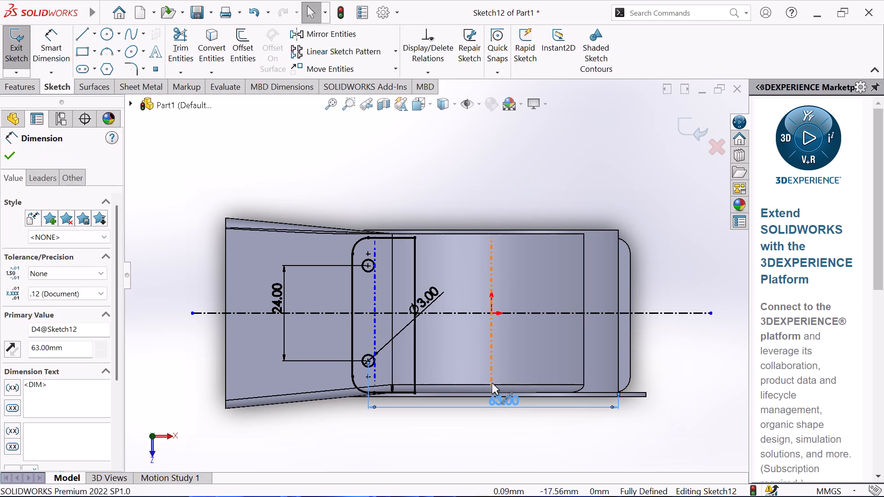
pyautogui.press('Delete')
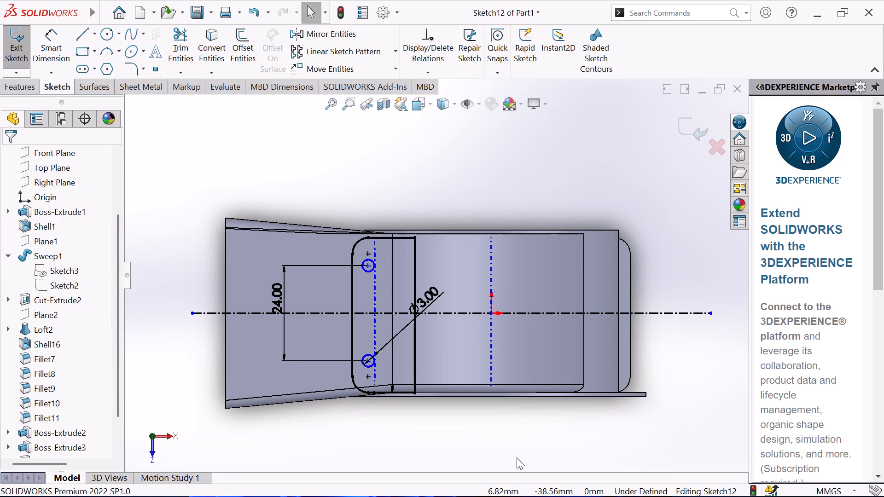
# Dimension the distance from the bar end's outer straight edge to a hole's centre and set it to 3 mm.
pyautogui.scroll(1, 347, 334)
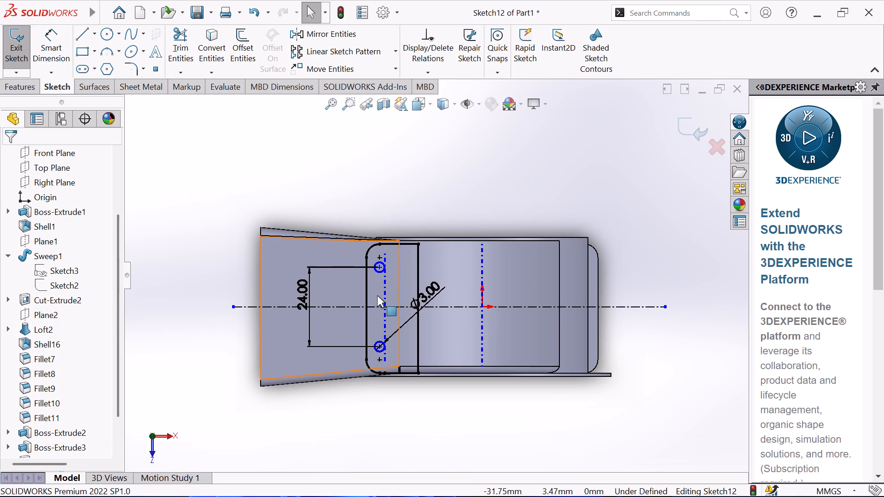
pyautogui.click(54, 38)
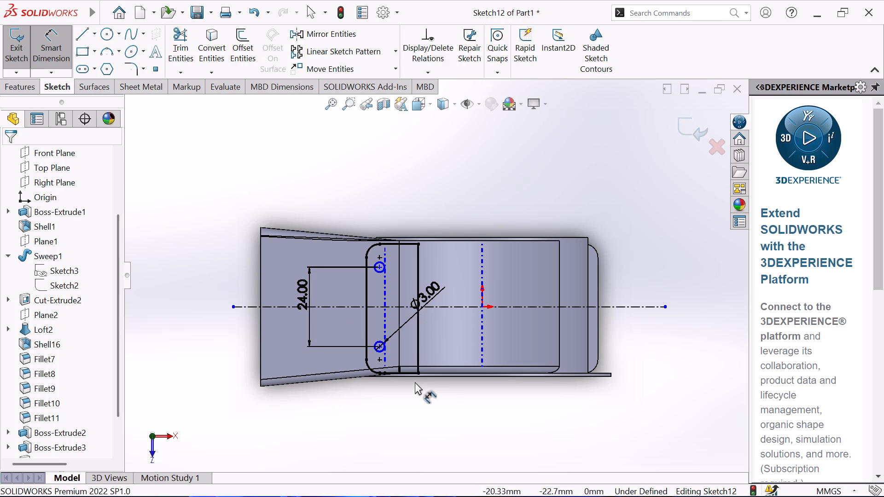
pyautogui.scroll(-2, 381, 392)
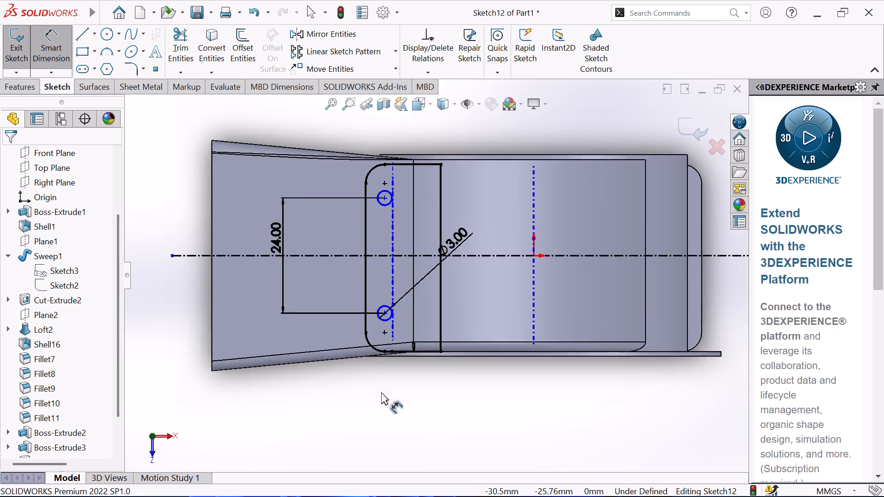
pyautogui.scroll(-1, 381, 392)
pyautogui.click(364, 302)
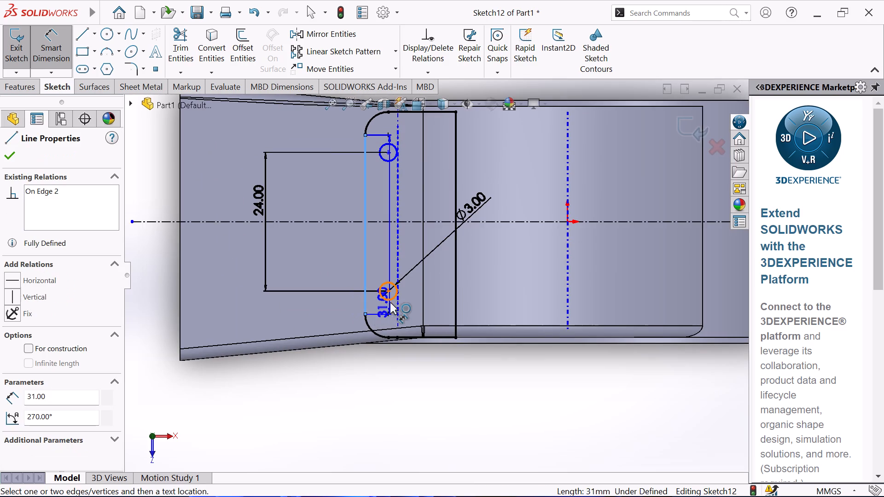
pyautogui.click(389, 301)
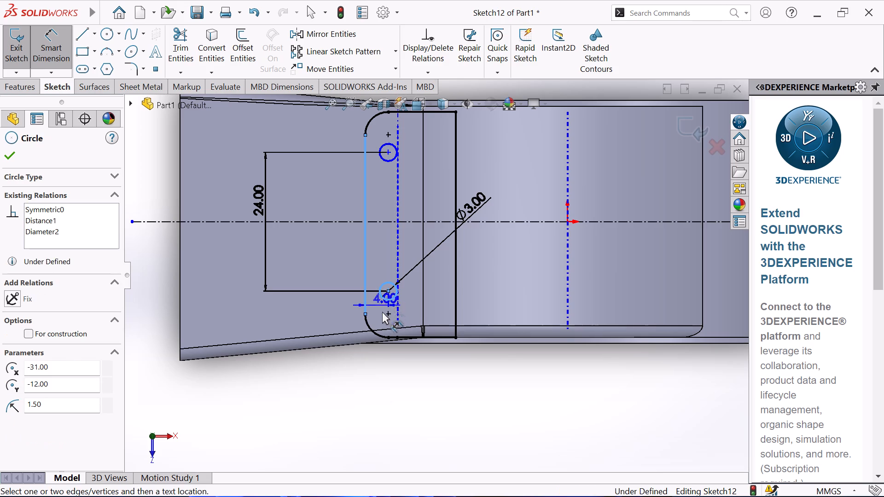
pyautogui.click(380, 383)
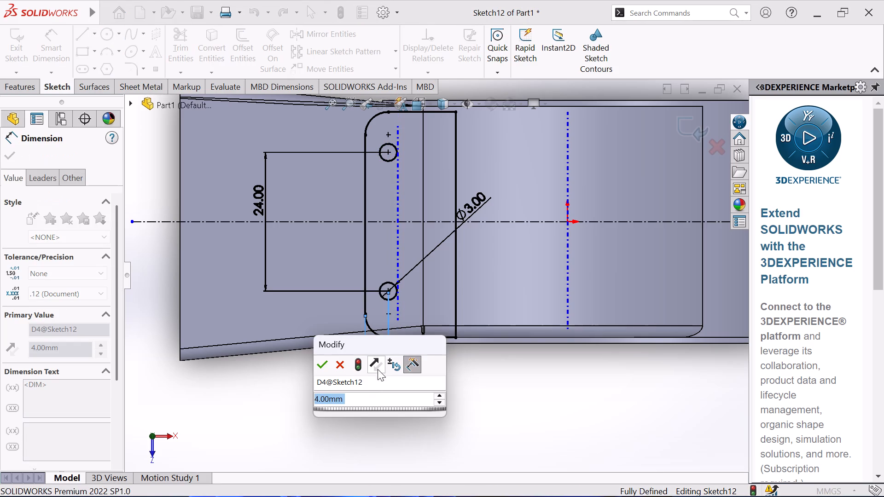
pyautogui.press('3')
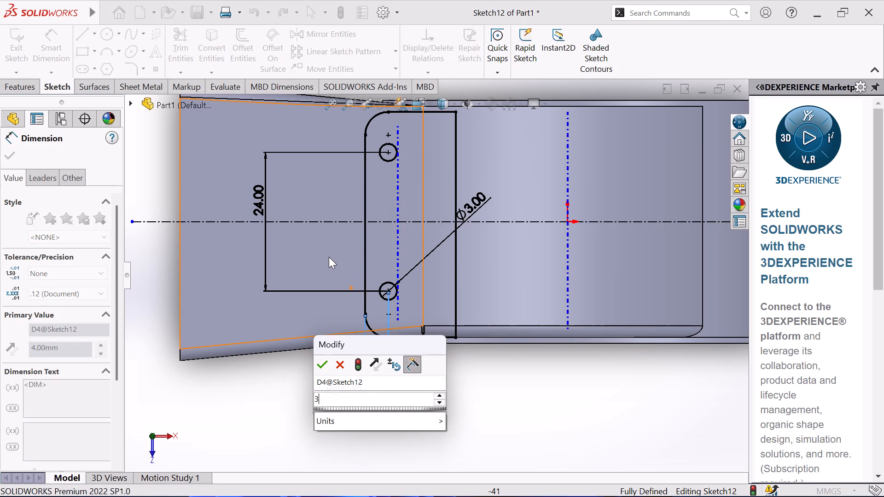
pyautogui.press('Return')
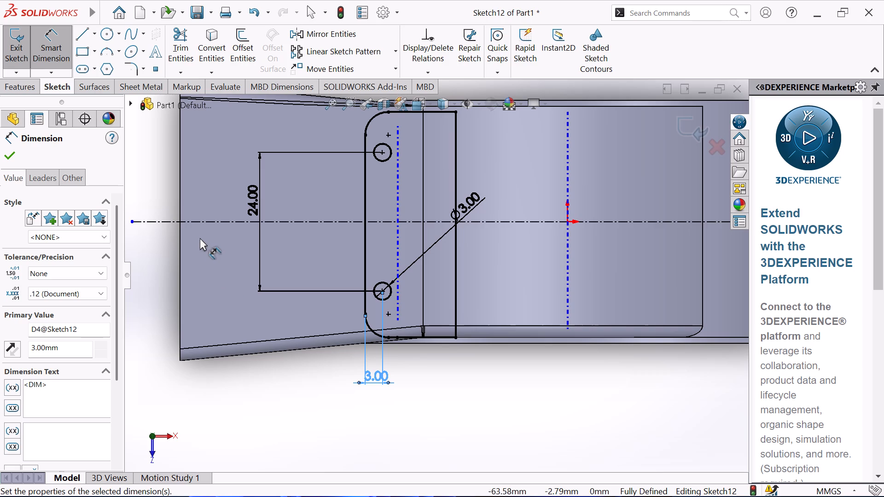
pyautogui.scroll(1, 200, 237)
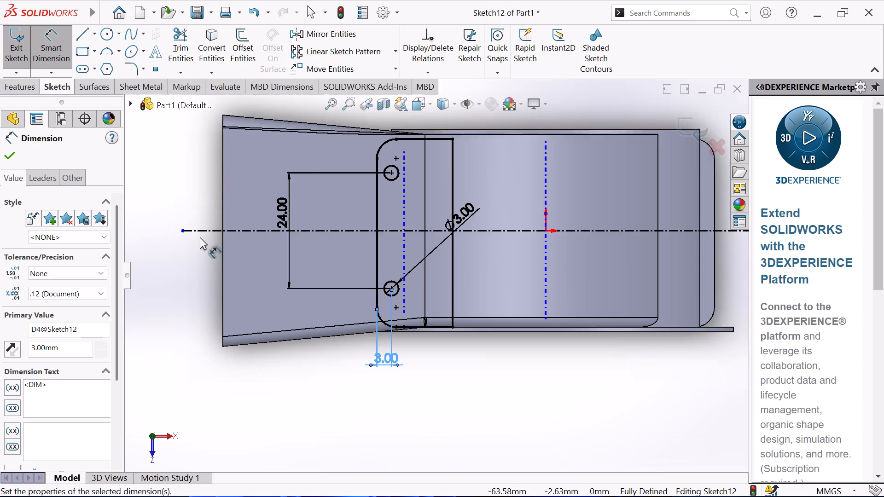
pyautogui.scroll(1, 200, 237)
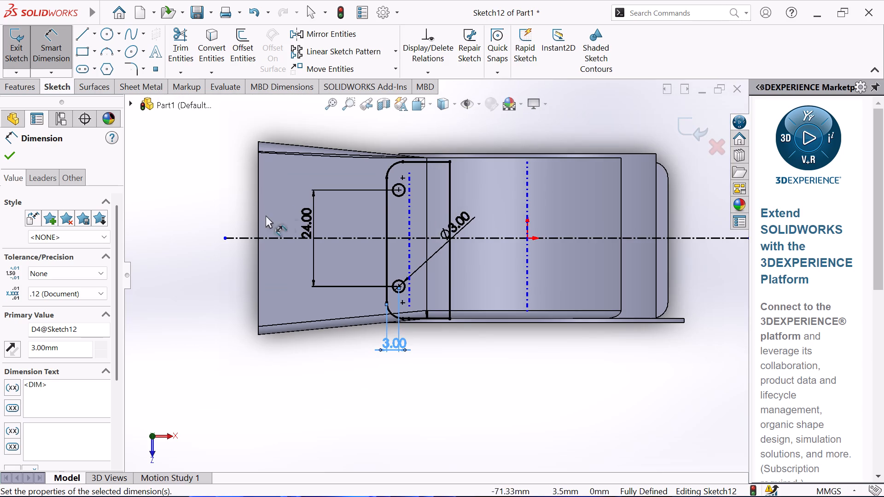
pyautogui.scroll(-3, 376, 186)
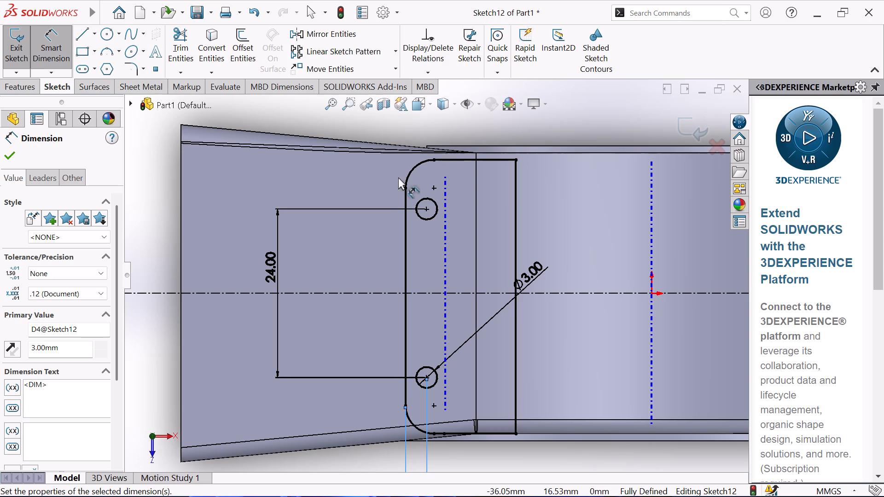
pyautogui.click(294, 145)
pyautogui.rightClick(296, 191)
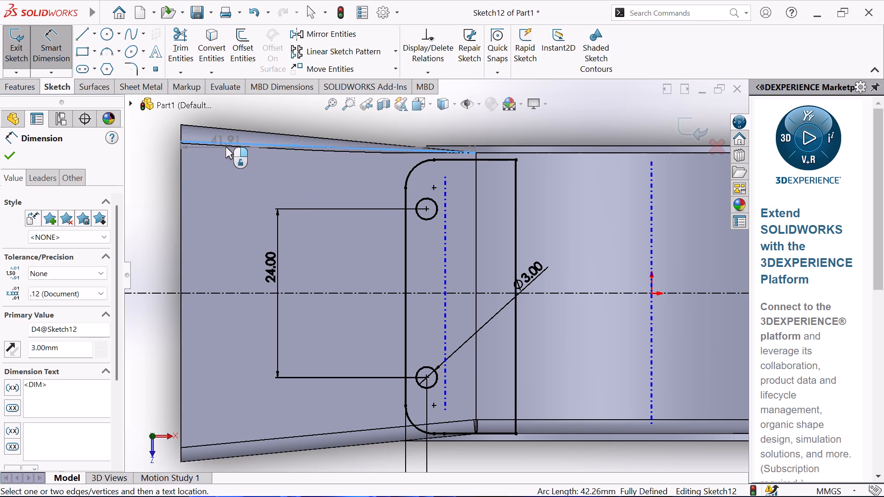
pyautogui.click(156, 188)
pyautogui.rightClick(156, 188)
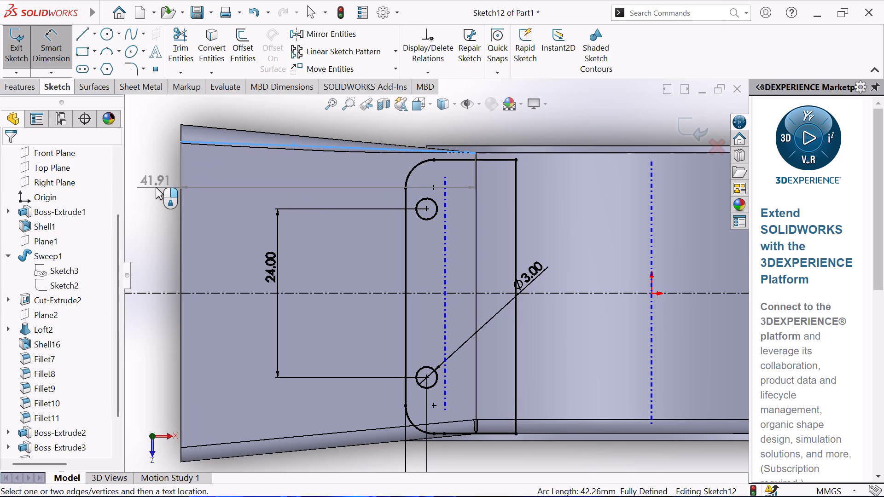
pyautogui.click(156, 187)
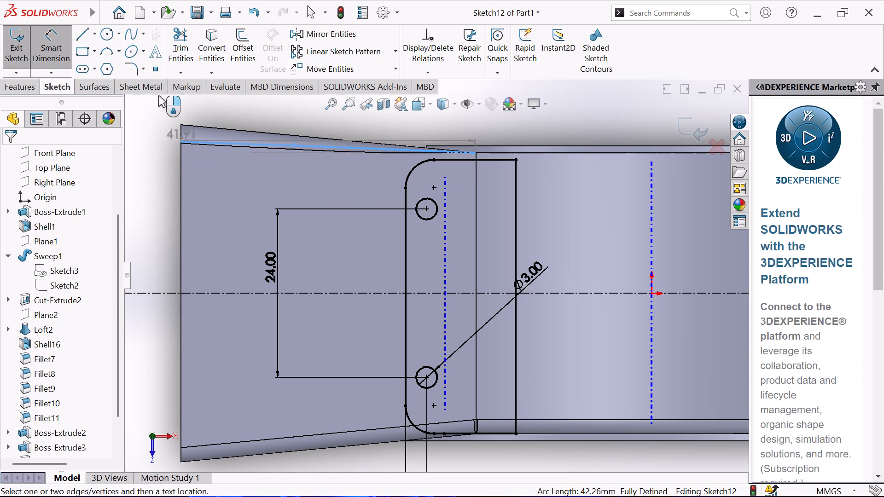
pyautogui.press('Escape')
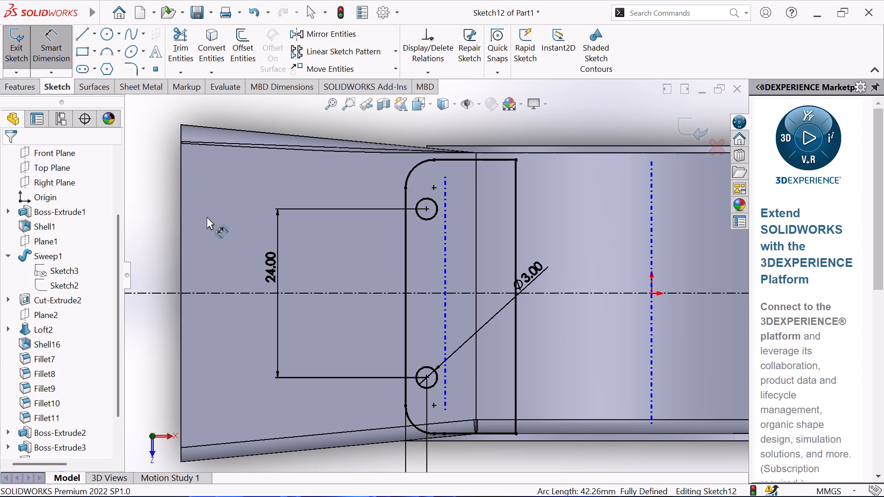
# Trim away all the outline lines and corner arcs of the bar end in the sketch, keeping only the two hole circles.
pyautogui.click(178, 59)
pyautogui.click(442, 159)
pyautogui.click(419, 163)
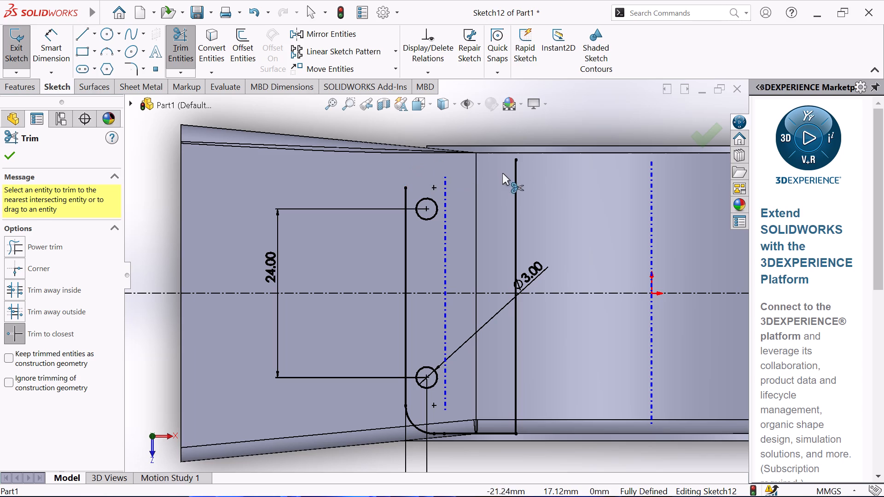
pyautogui.click(513, 177)
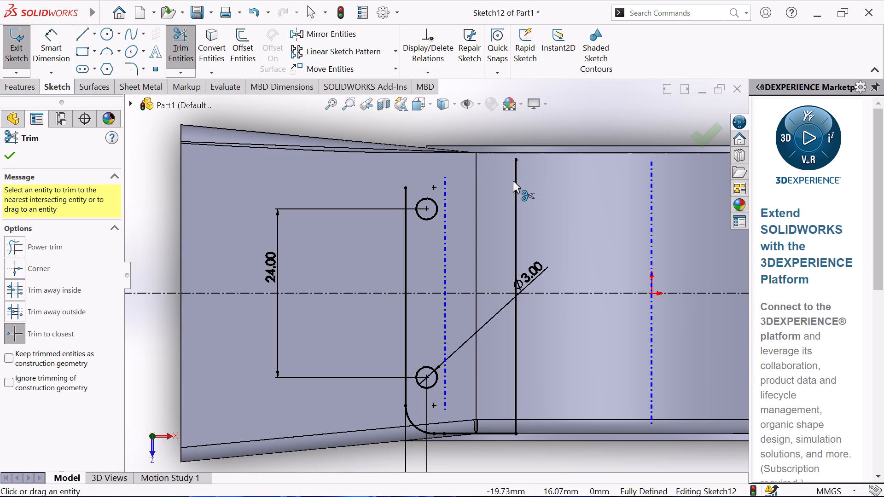
pyautogui.click(517, 190)
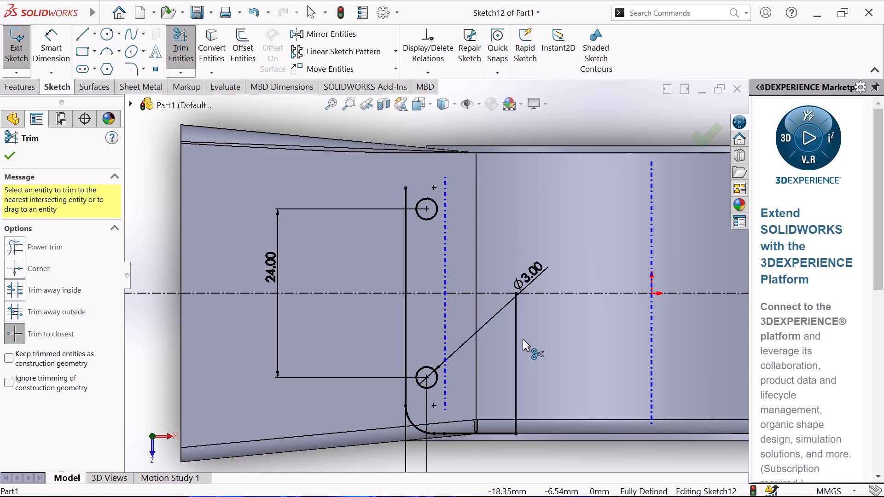
pyautogui.click(516, 351)
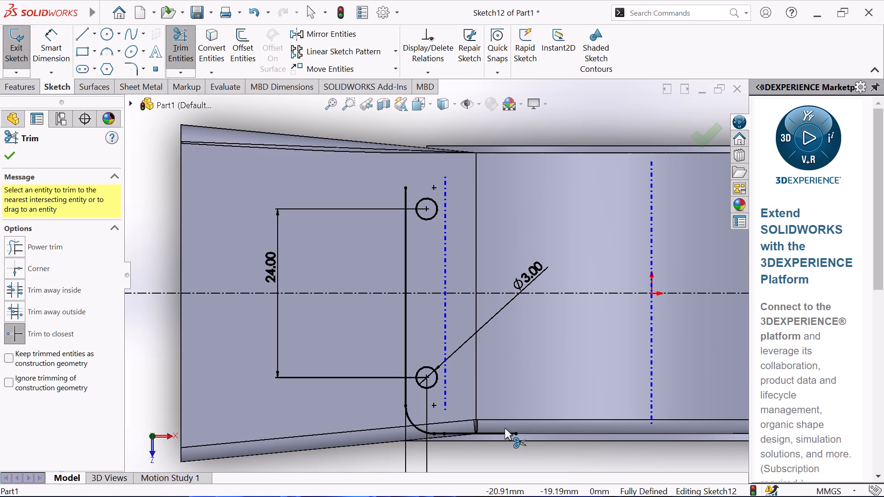
pyautogui.click(500, 433)
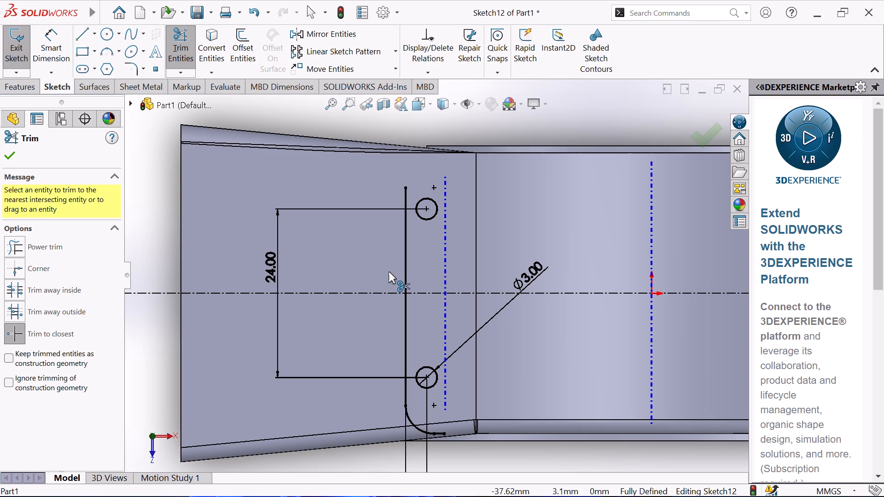
pyautogui.click(405, 252)
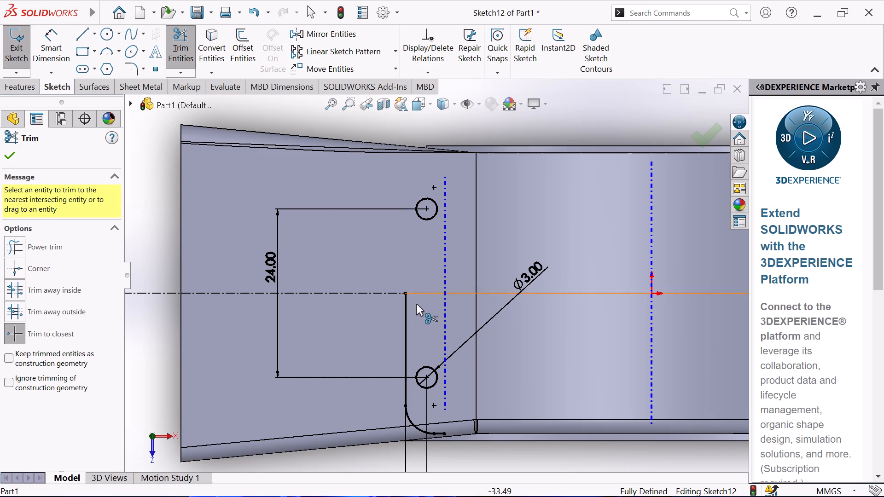
pyautogui.click(403, 320)
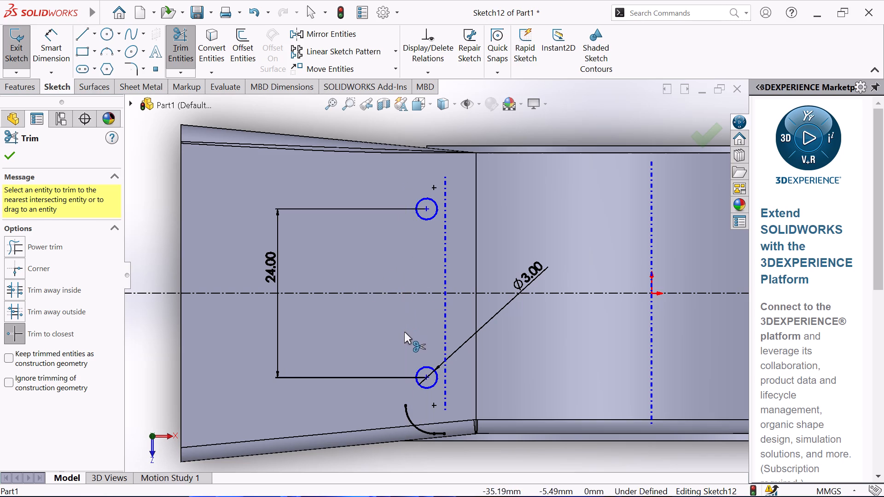
pyautogui.click(420, 432)
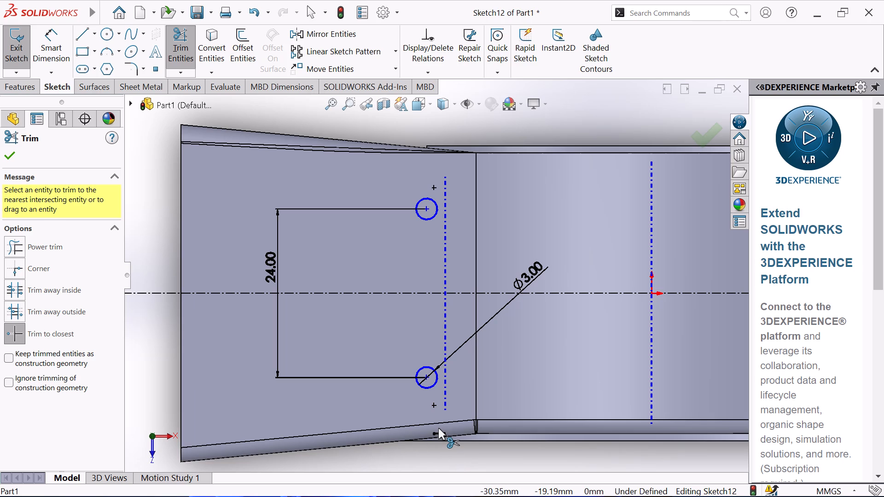
pyautogui.click(440, 432)
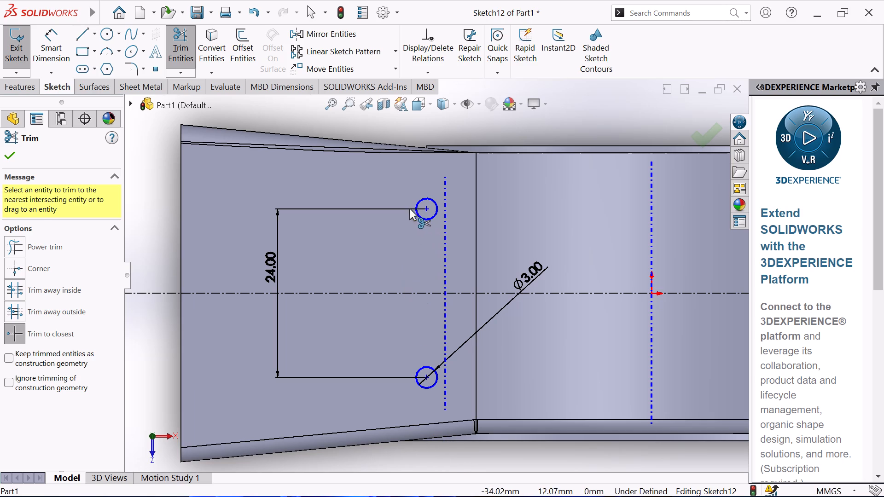
pyautogui.rightClick(395, 280)
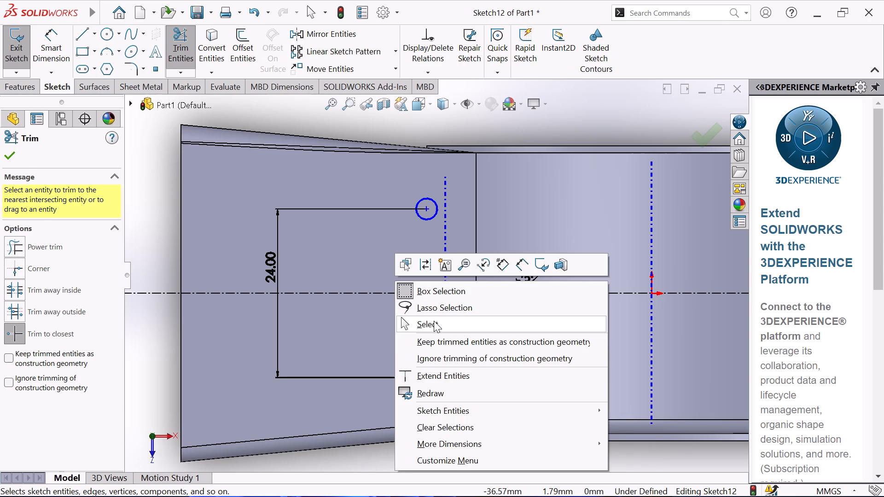
pyautogui.click(433, 320)
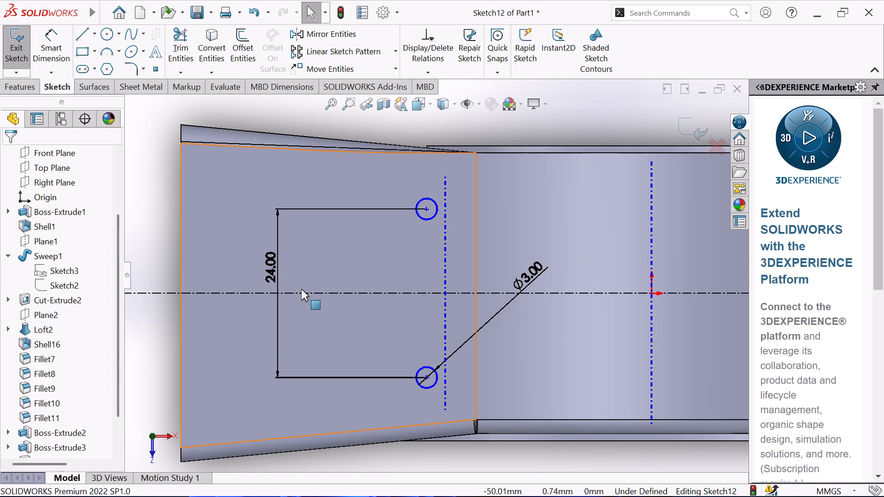
# Dimension the distance from the bar end's outer straight model edge to a hole circle's centre as 3 mm, and finish in Top view.
pyautogui.scroll(3, 328, 295)
pyautogui.scroll(-1, 605, 241)
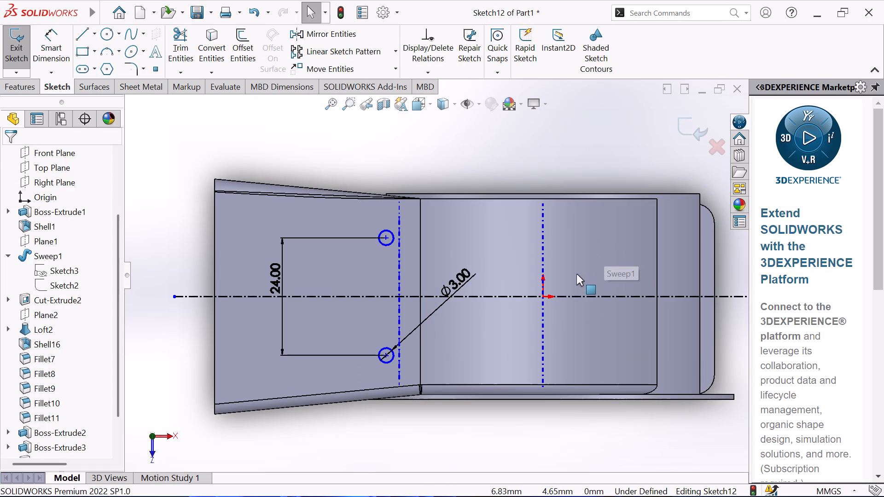
pyautogui.scroll(1, 576, 274)
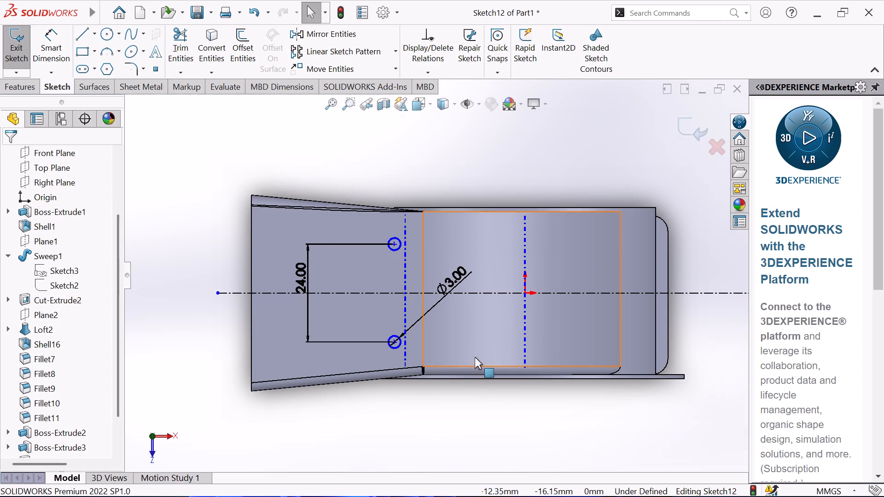
pyautogui.click(41, 38)
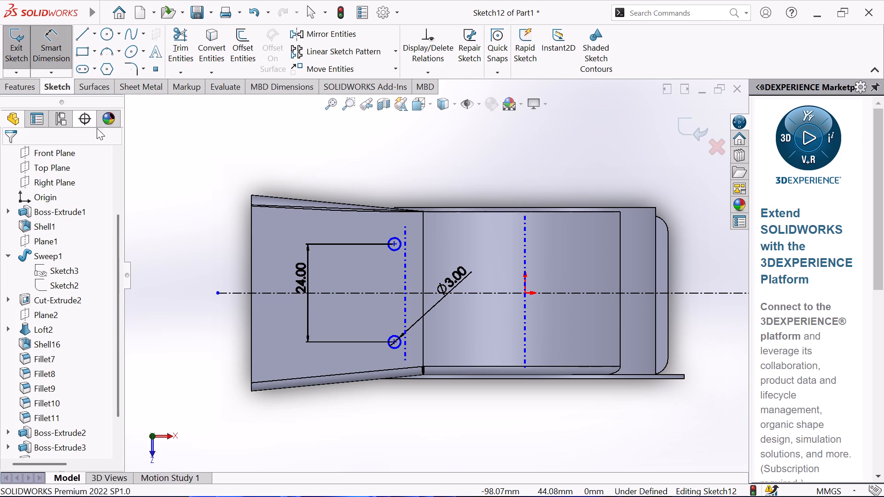
pyautogui.scroll(-2, 372, 273)
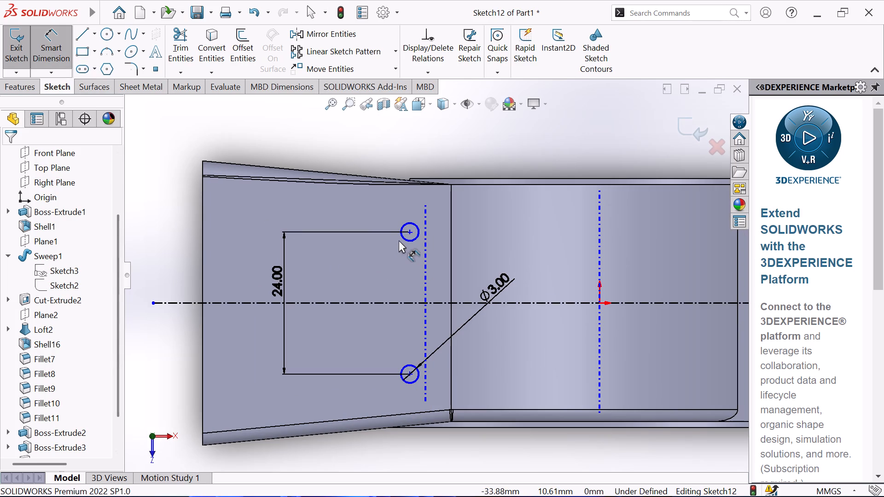
pyautogui.click(407, 238)
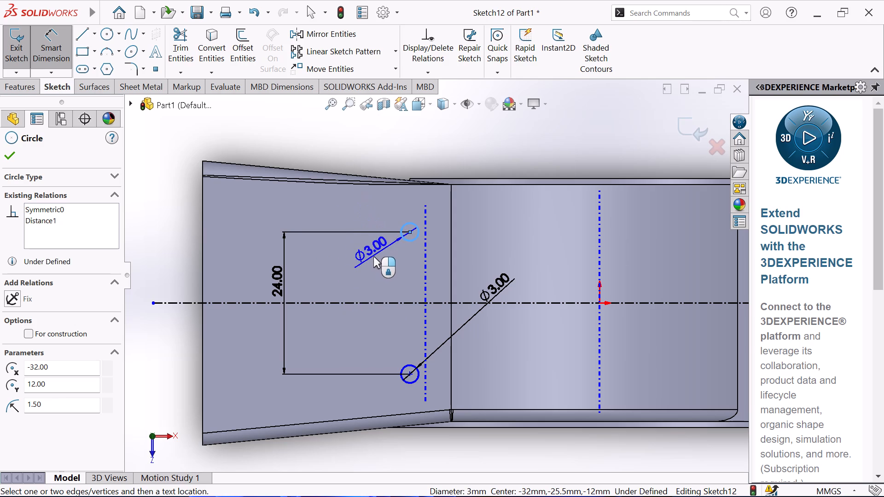
pyautogui.moveTo(374, 259); pyautogui.dragTo(374, 205, button='middle')
pyautogui.scroll(4, 392, 421)
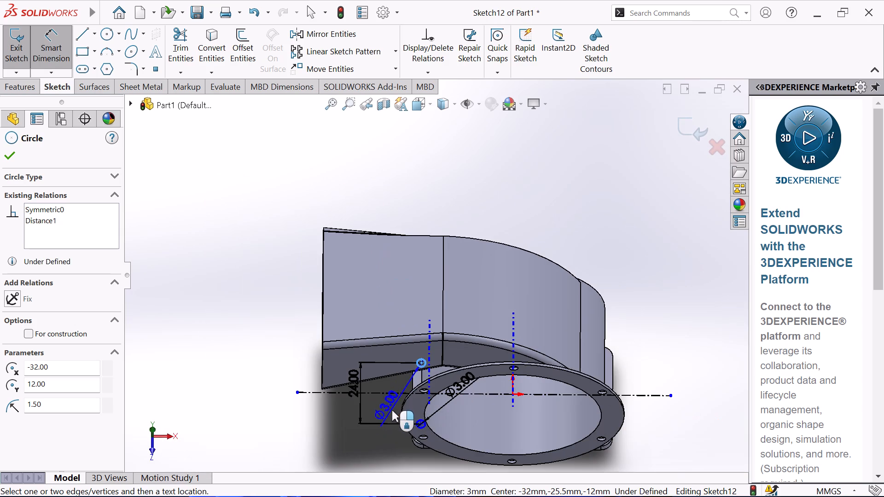
pyautogui.scroll(-2, 392, 412)
pyautogui.moveTo(403, 403); pyautogui.dragTo(421, 330, button='middle')
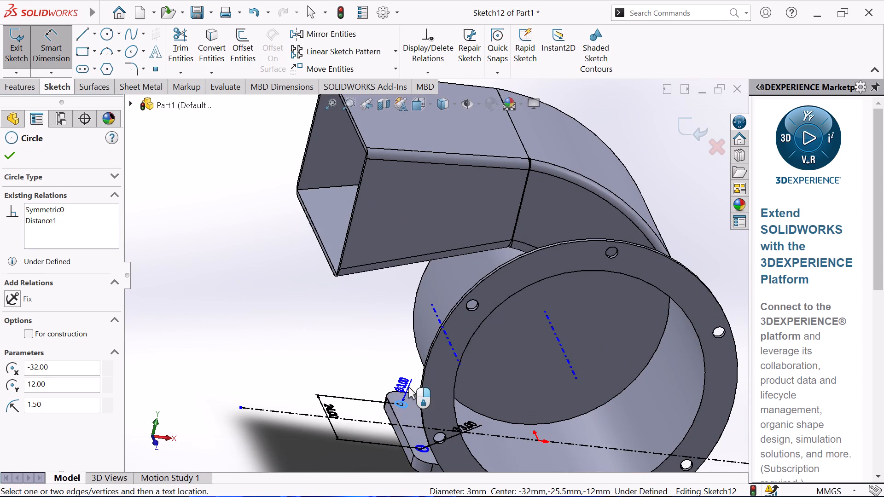
pyautogui.scroll(-2, 408, 387)
pyautogui.moveTo(408, 387); pyautogui.dragTo(378, 453, button='middle')
pyautogui.moveTo(391, 440); pyautogui.dragTo(413, 429, button='middle')
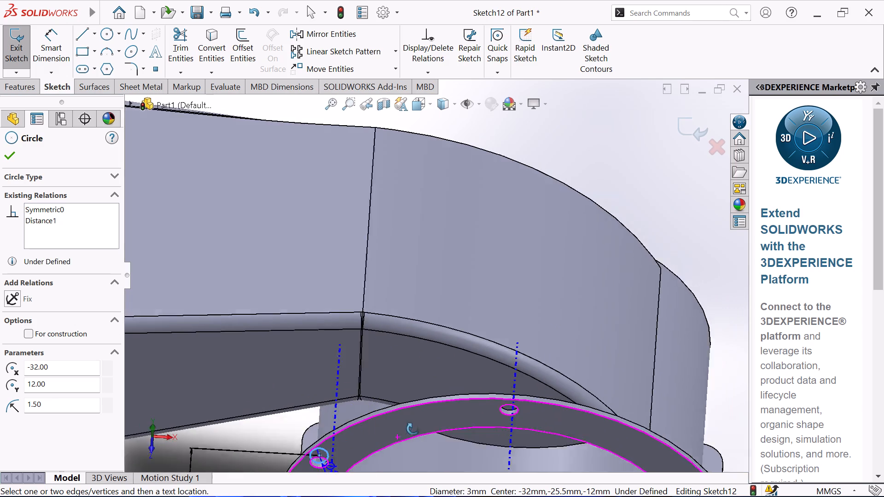
pyautogui.moveTo(413, 429); pyautogui.dragTo(428, 431, button='middle')
pyautogui.scroll(3, 302, 416)
pyautogui.scroll(-3, 302, 416)
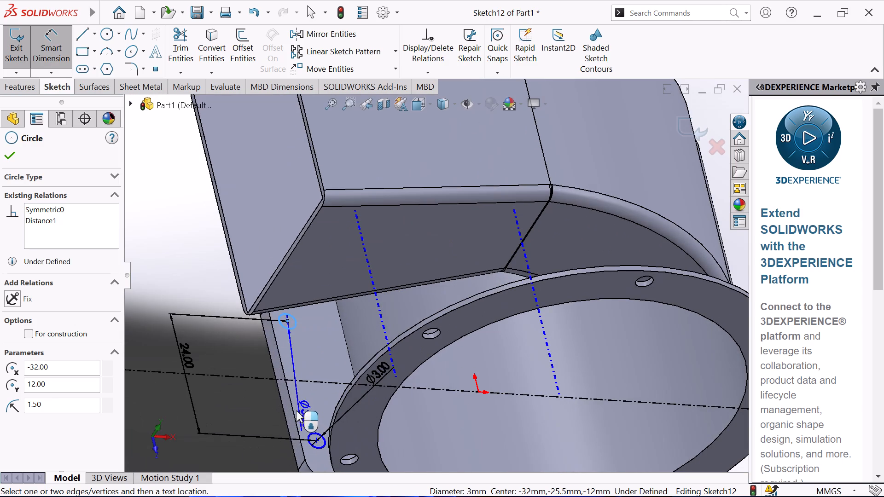
pyautogui.click(282, 366)
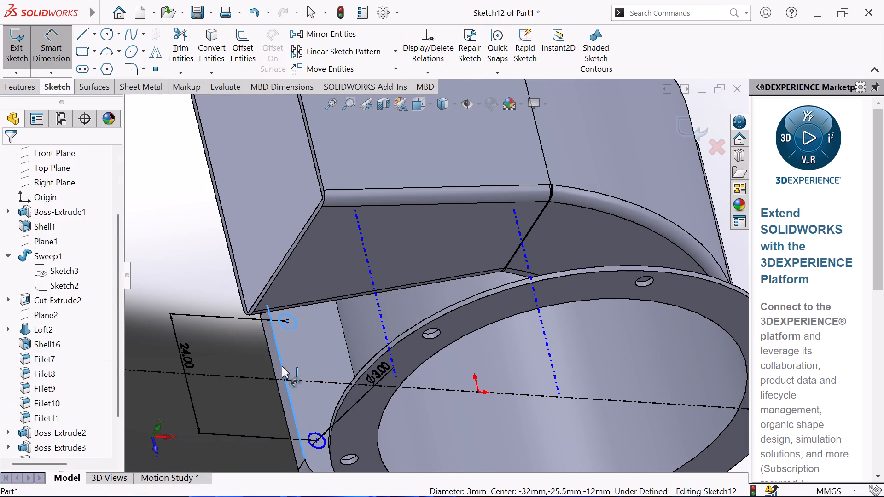
pyautogui.click(294, 381)
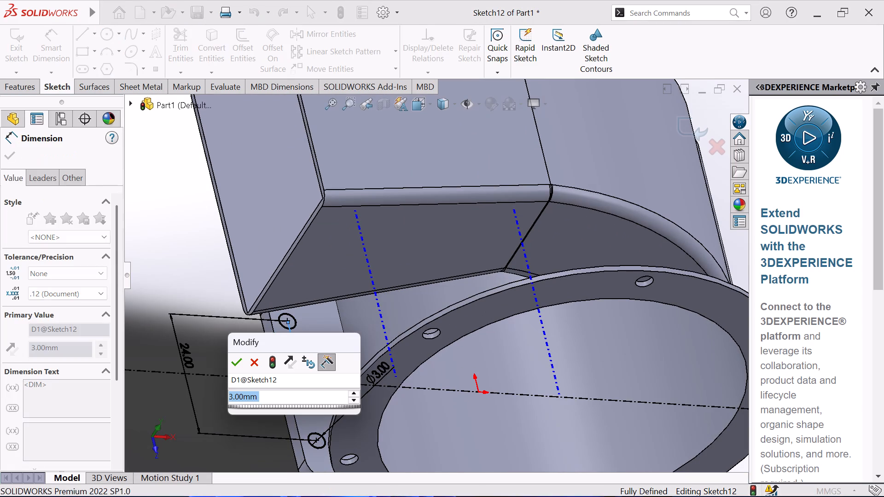
pyautogui.click(238, 369)
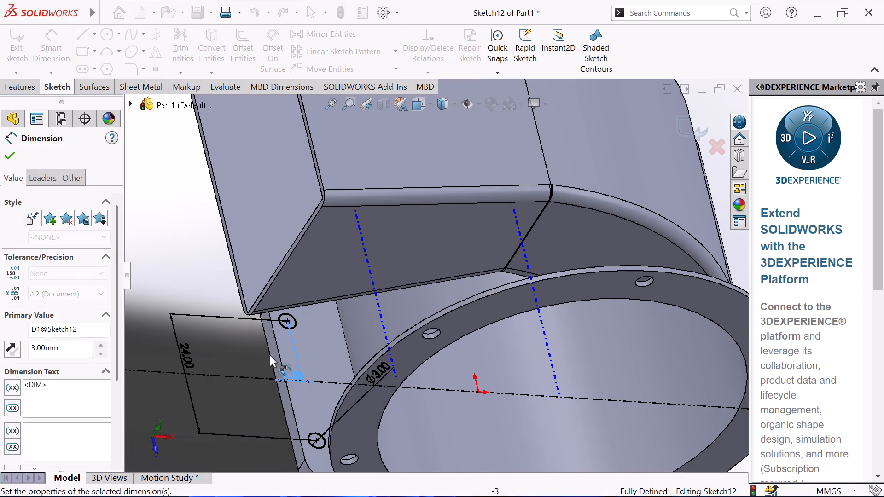
pyautogui.scroll(4, 276, 353)
pyautogui.scroll(2, 263, 310)
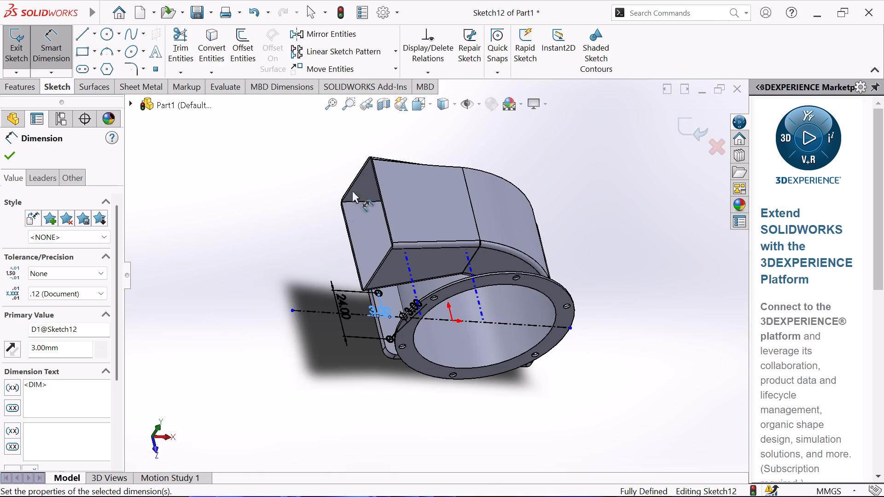
pyautogui.click(415, 104)
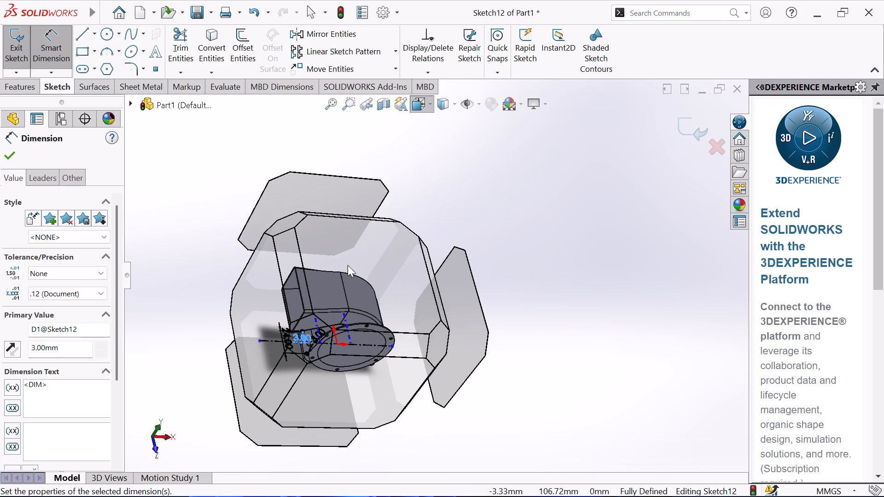
pyautogui.click(342, 273)
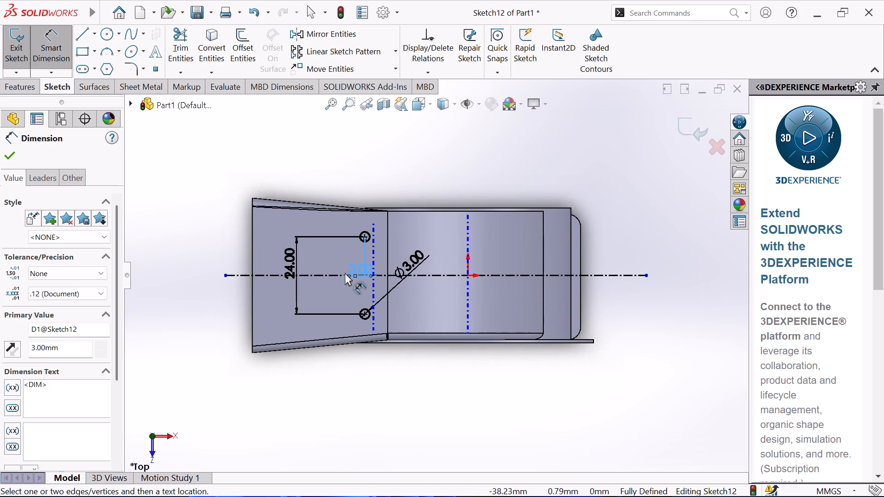
pyautogui.click(378, 394)
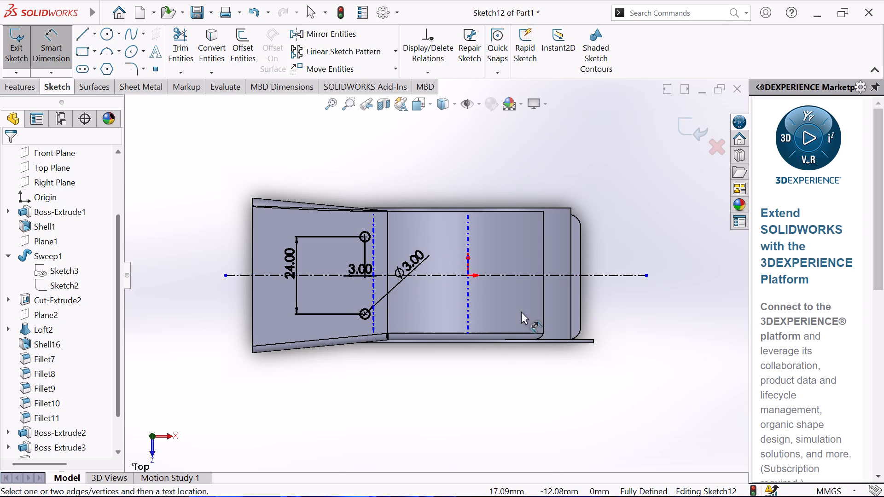
pyautogui.rightClick(483, 154)
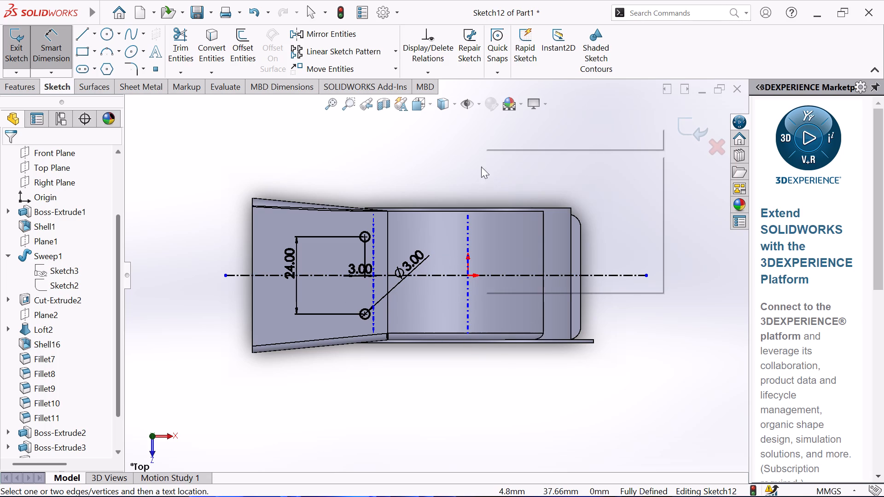
pyautogui.click(512, 196)
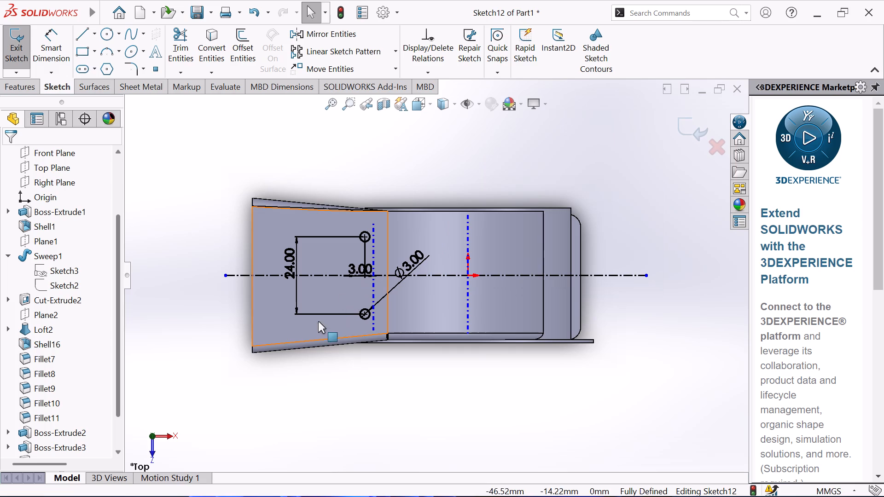
# Cut-extrude the two 3 mm hole circles through the bar end beside the duct opening, blind to 39 mm.
pyautogui.scroll(-1, 504, 270)
pyautogui.scroll(1, 502, 266)
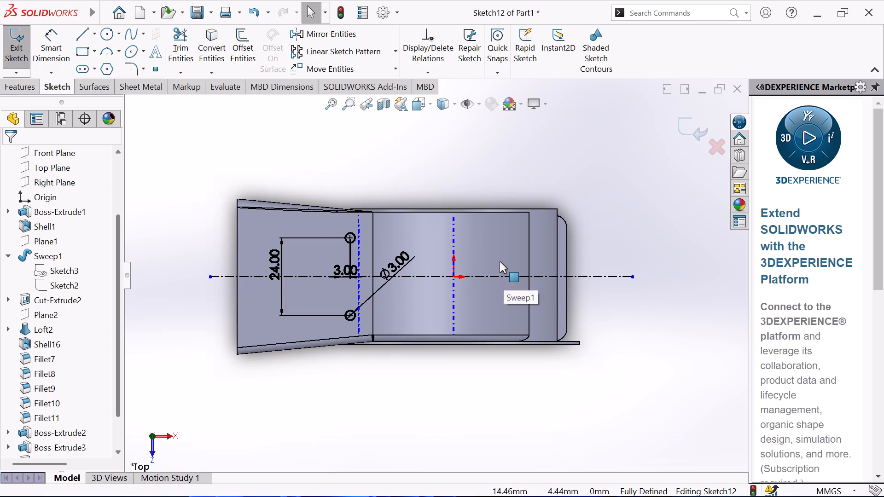
pyautogui.scroll(-1, 401, 209)
pyautogui.moveTo(401, 209); pyautogui.dragTo(404, 206, button='middle')
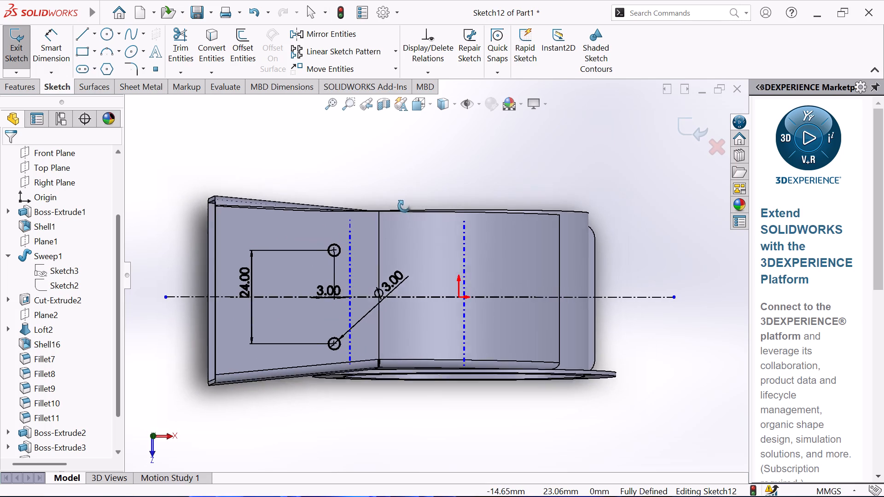
pyautogui.moveTo(404, 206); pyautogui.dragTo(467, 188, button='middle')
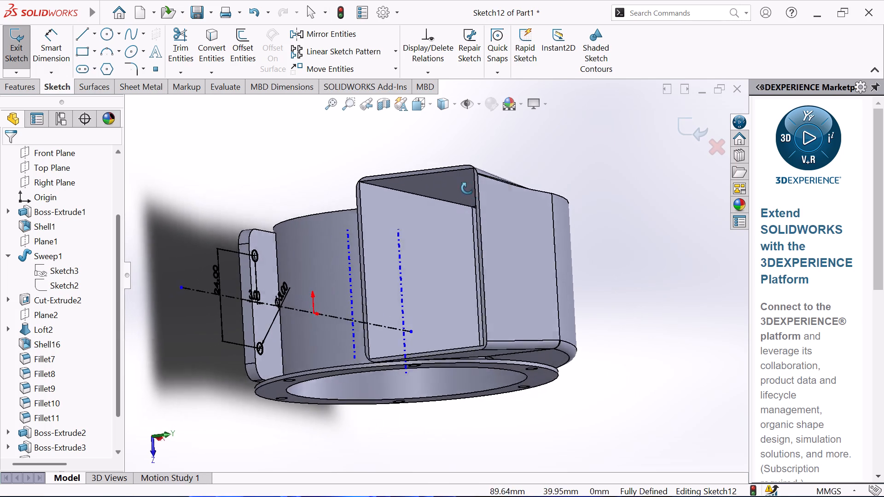
pyautogui.moveTo(467, 188); pyautogui.dragTo(471, 138, button='middle')
pyautogui.scroll(-1, 174, 298)
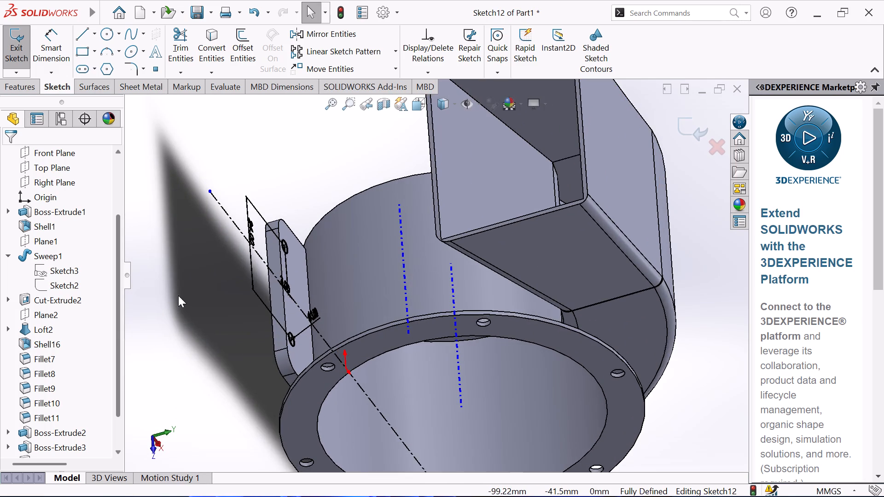
pyautogui.scroll(-1, 178, 295)
pyautogui.moveTo(178, 295); pyautogui.dragTo(155, 311, button='middle')
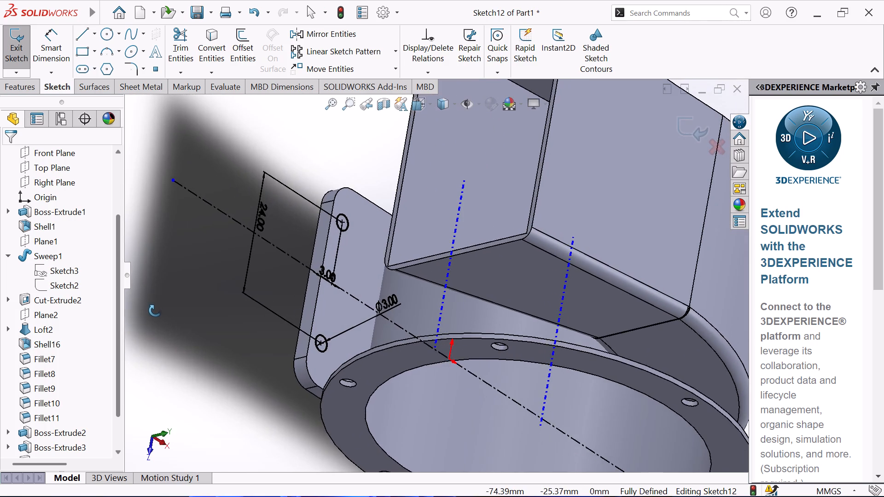
pyautogui.moveTo(155, 311); pyautogui.dragTo(162, 310, button='middle')
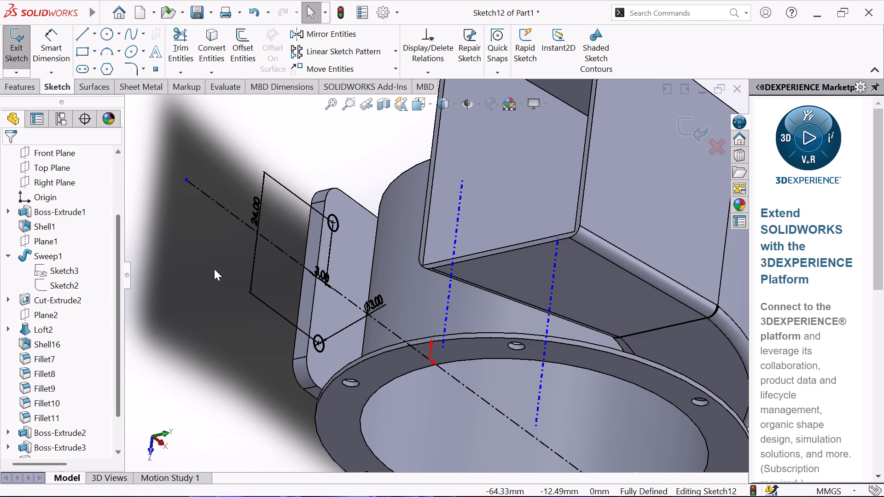
pyautogui.click(11, 80)
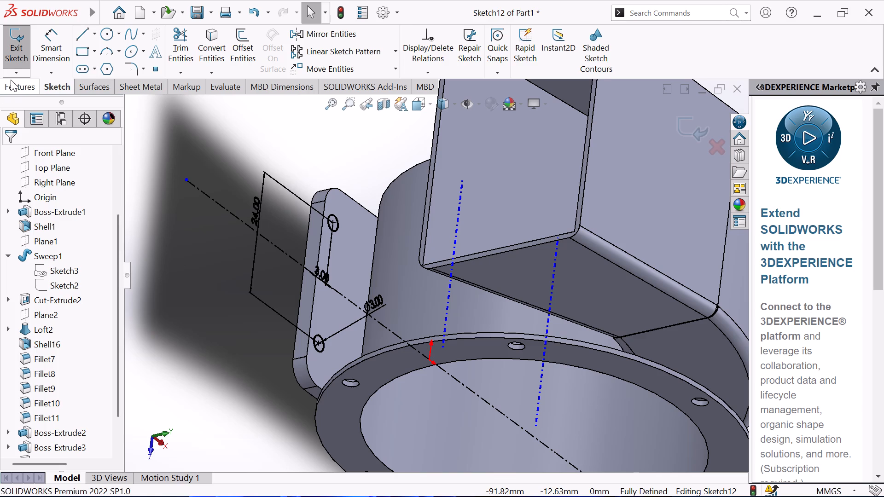
pyautogui.click(185, 45)
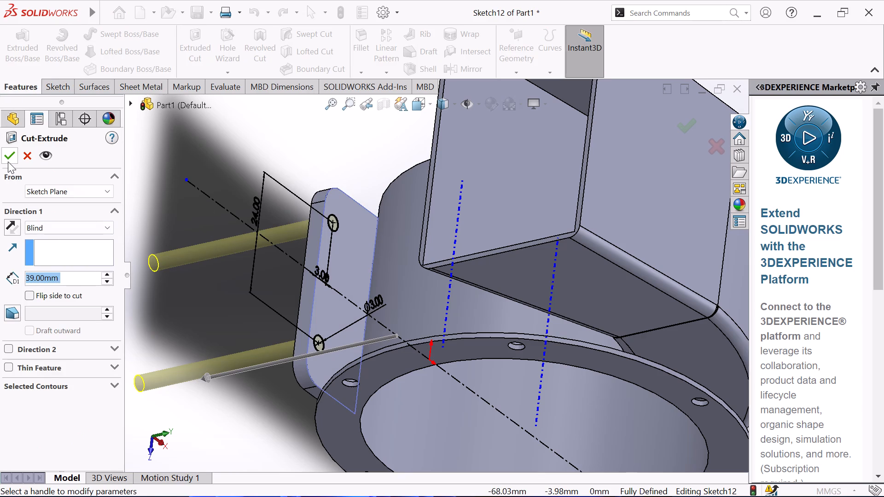
pyautogui.click(7, 161)
pyautogui.click(196, 191)
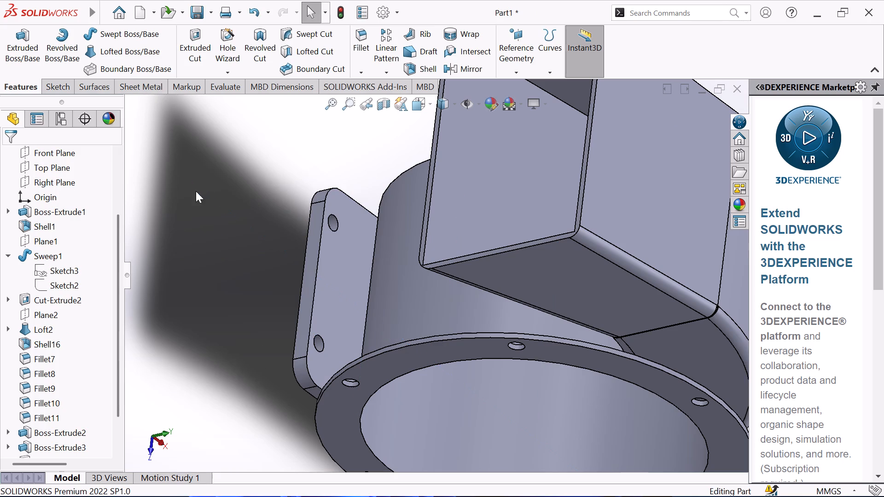
# Start a sketch on the flat face of the opposite bar end and convert the face's outline into sketch entities.
pyautogui.scroll(4, 216, 199)
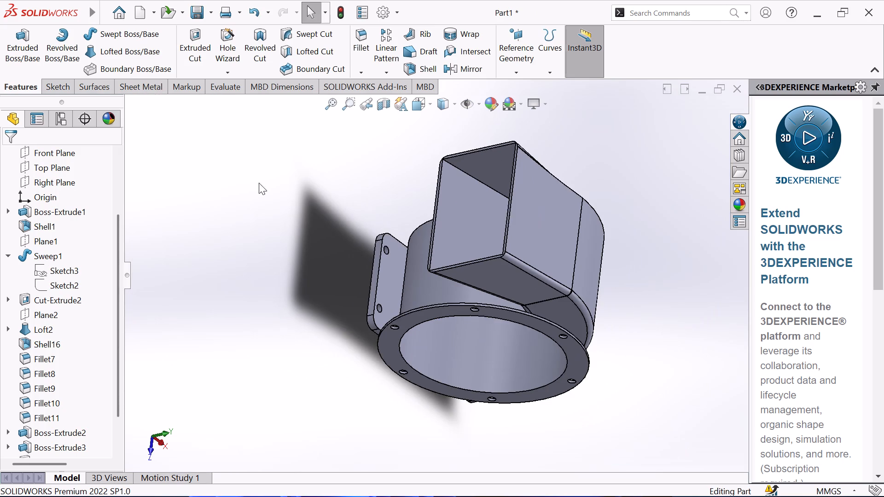
pyautogui.scroll(-1, 383, 164)
pyautogui.moveTo(396, 211); pyautogui.dragTo(367, 202, button='middle')
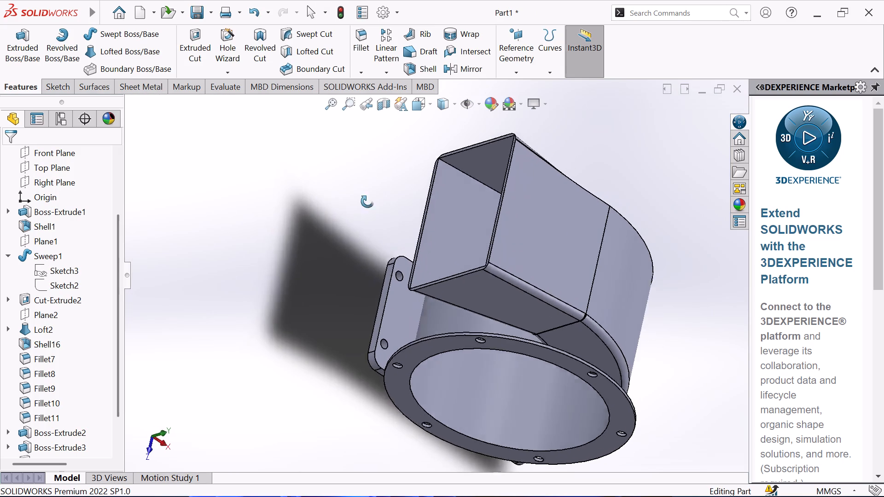
pyautogui.moveTo(367, 202); pyautogui.dragTo(315, 196, button='middle')
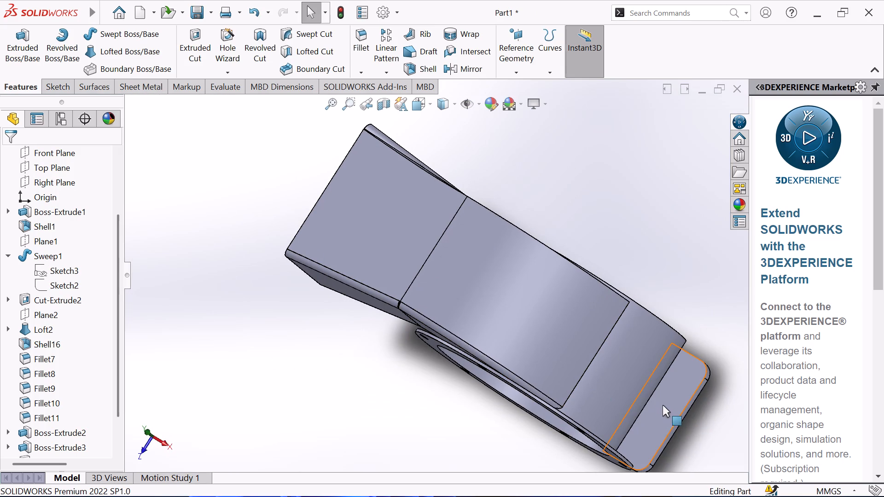
pyautogui.click(657, 405)
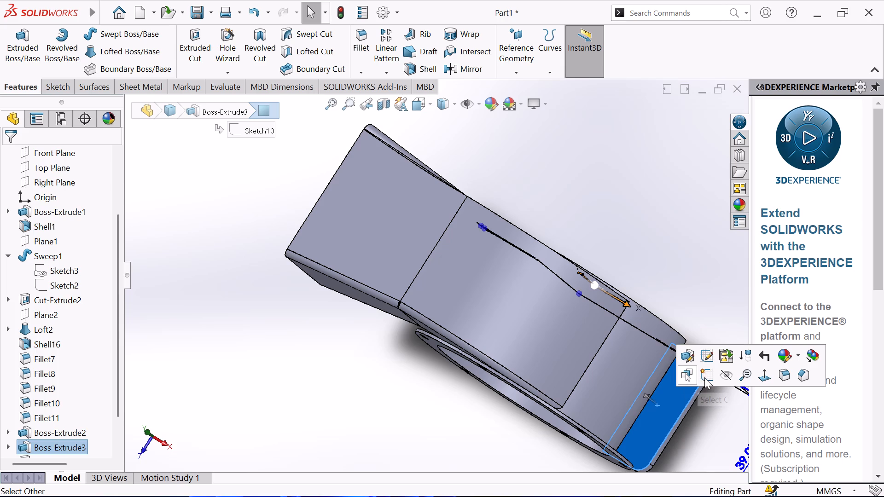
pyautogui.click(704, 377)
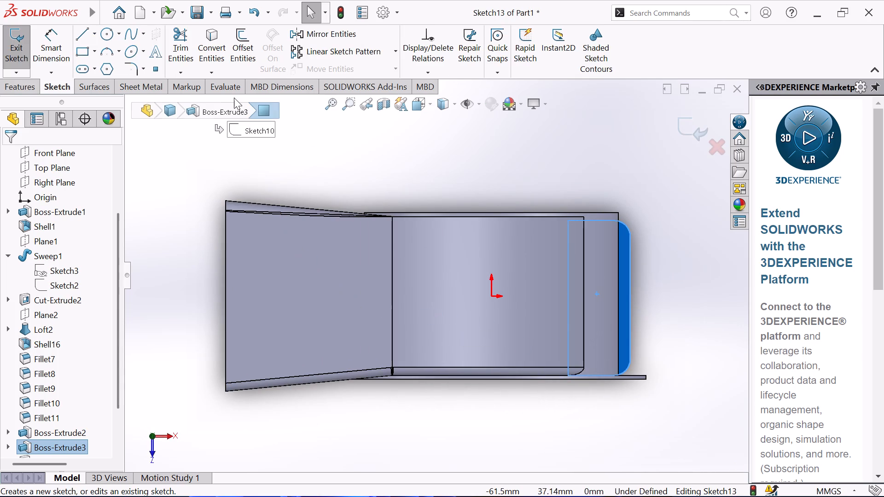
pyautogui.click(215, 54)
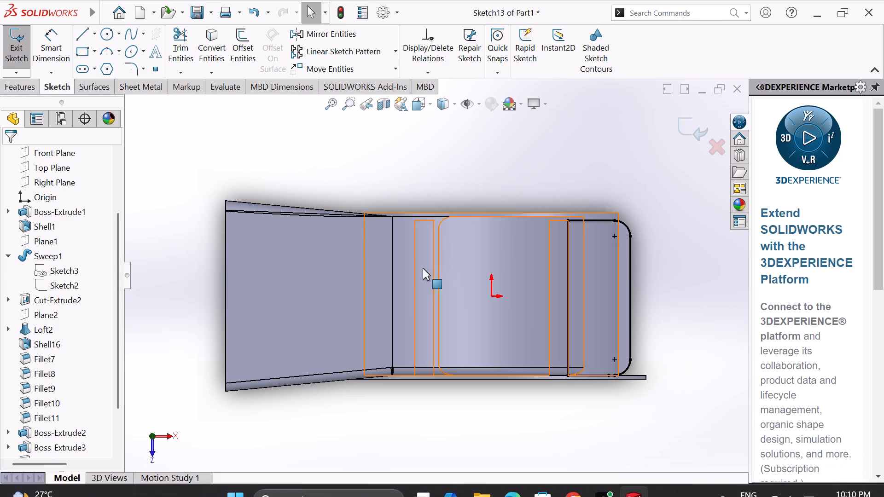
# Draw a horizontal centerline about 121 mm long through the origin, extending past both ends of the housing.
pyautogui.click(95, 39)
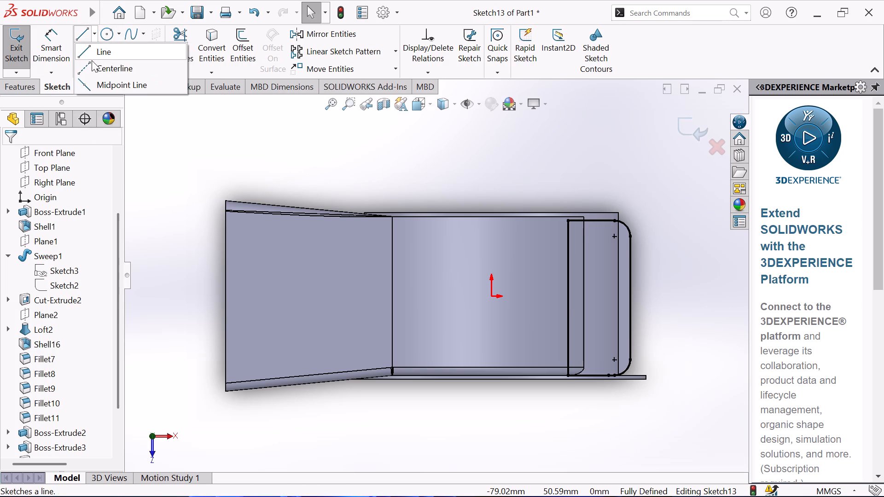
pyautogui.click(90, 72)
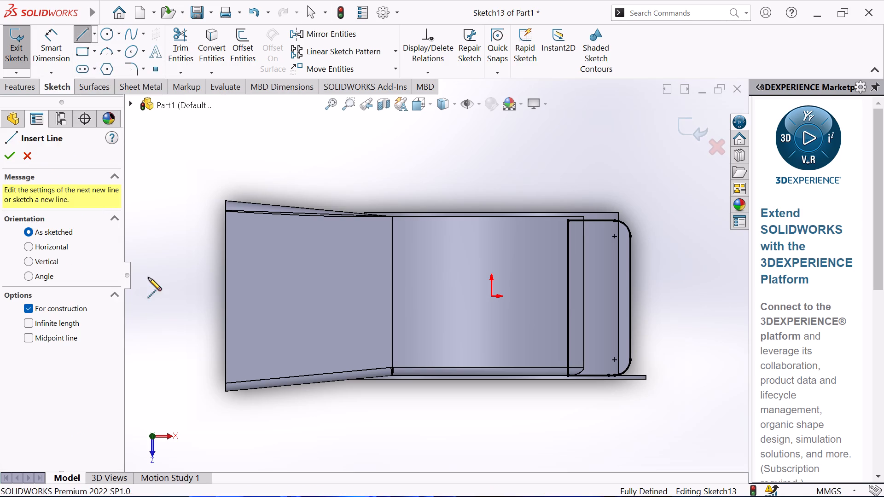
pyautogui.click(169, 297)
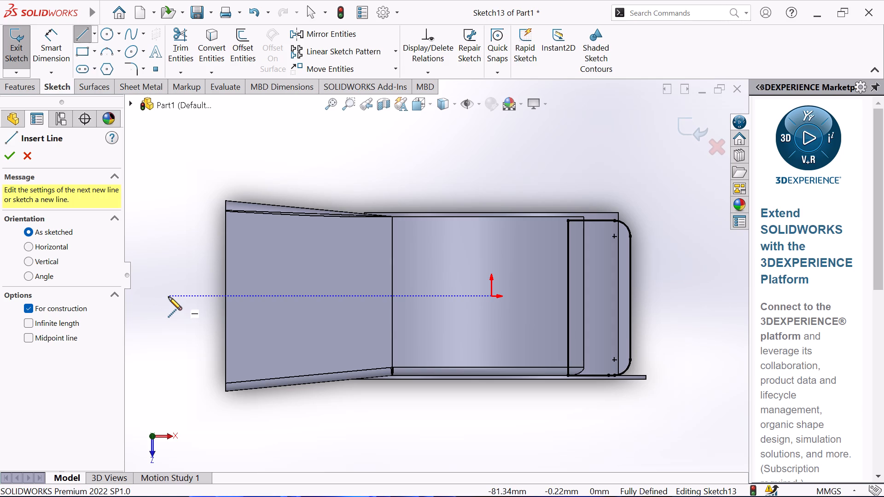
pyautogui.click(649, 296)
pyautogui.rightClick(668, 236)
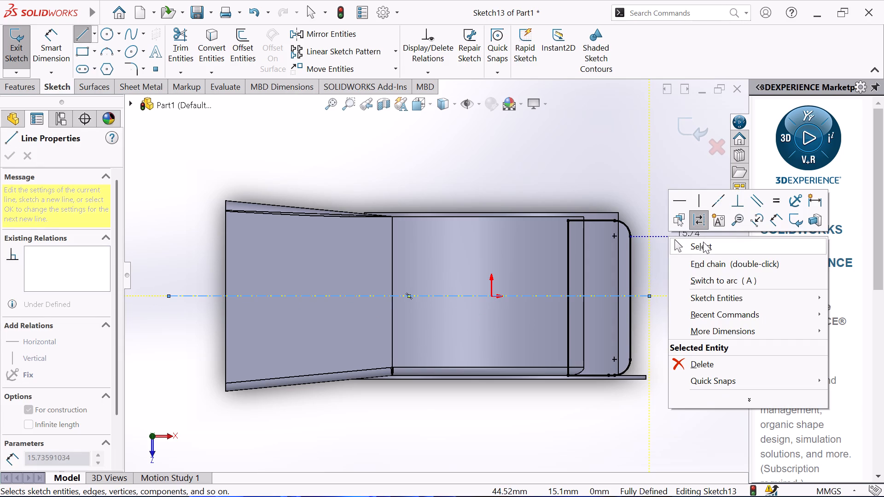
pyautogui.click(704, 243)
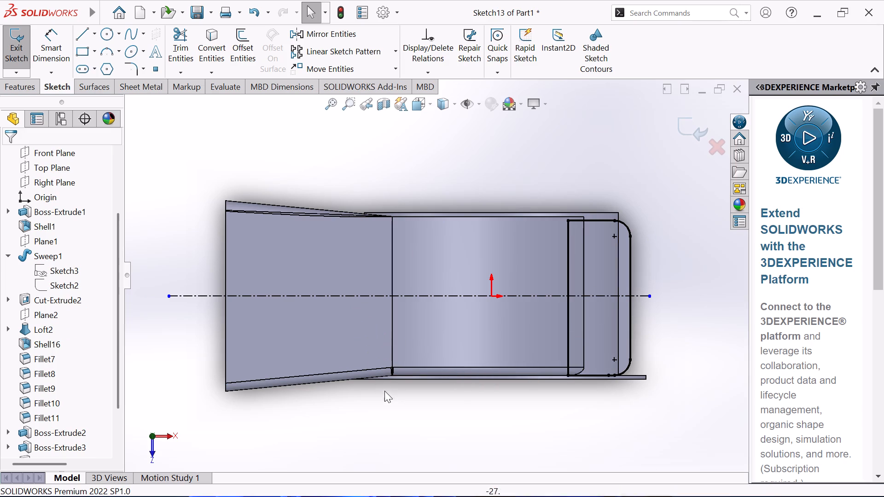
# Sketch two circles on the bar end, one on each side of the centerline, with radii of about 3.5 mm and 2.8 mm.
pyautogui.scroll(1, 443, 406)
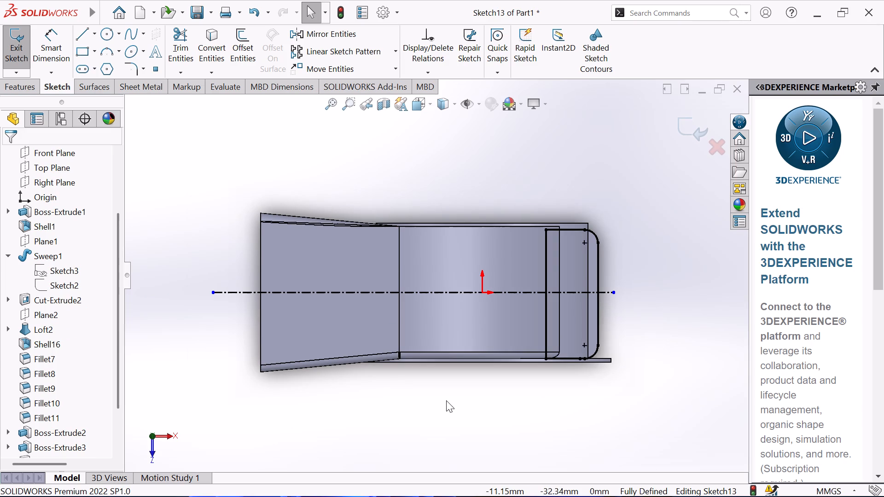
pyautogui.scroll(-1, 446, 400)
pyautogui.scroll(-1, 795, 227)
pyautogui.scroll(-1, 721, 230)
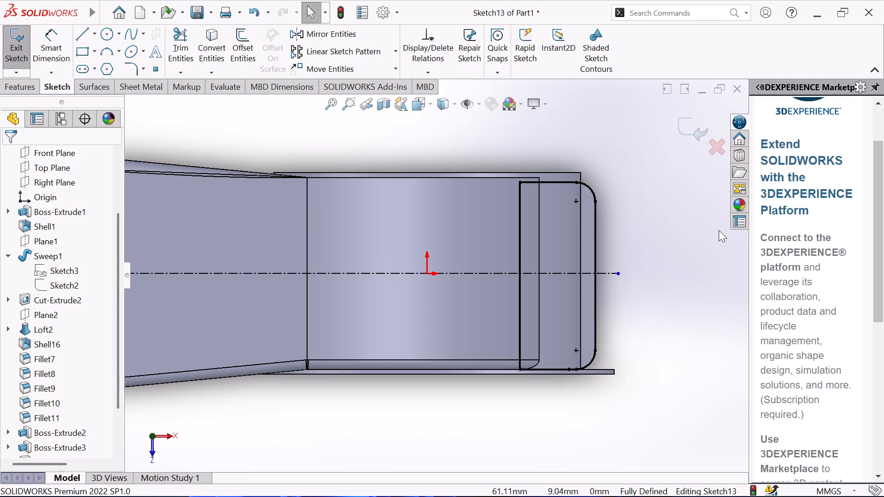
pyautogui.scroll(-1, 694, 233)
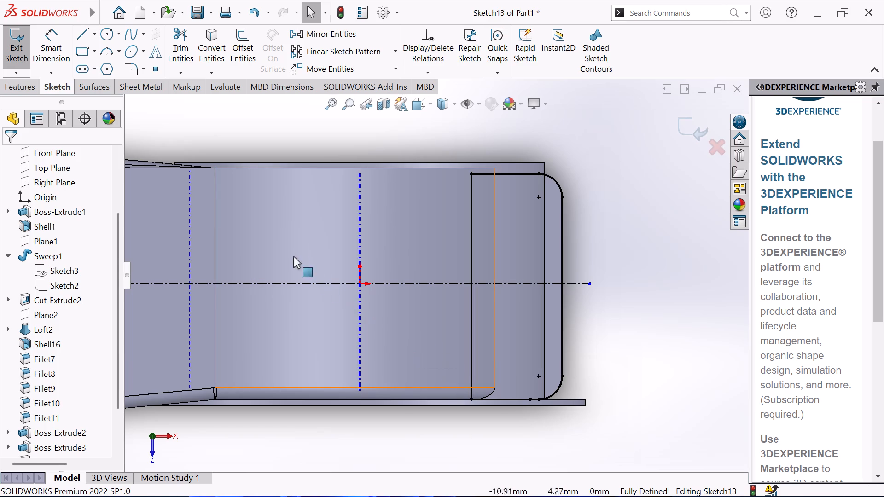
pyautogui.click(107, 35)
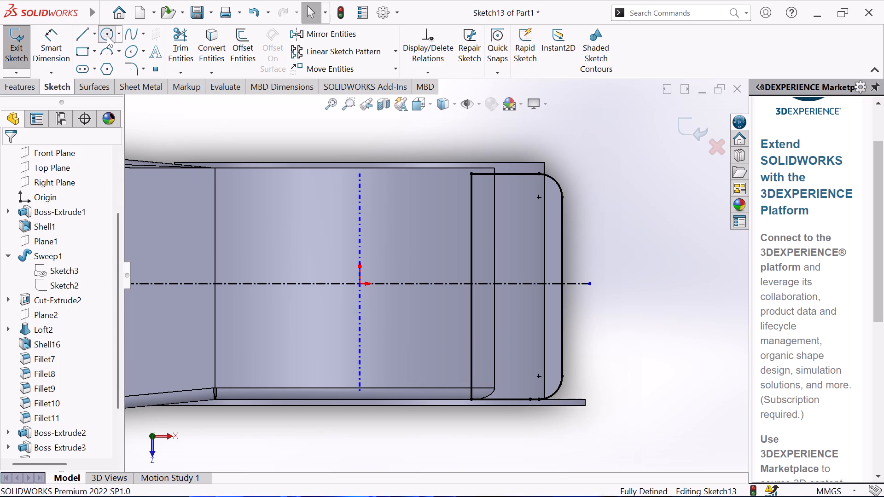
pyautogui.click(546, 208)
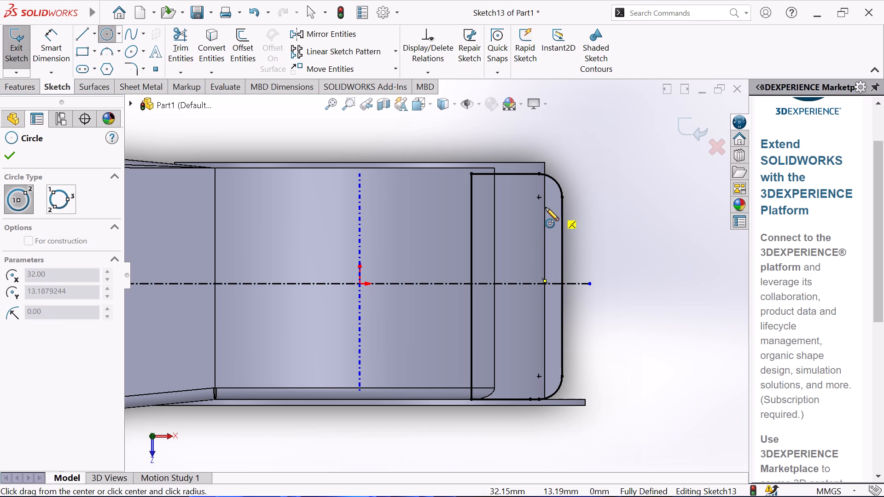
pyautogui.click(535, 190)
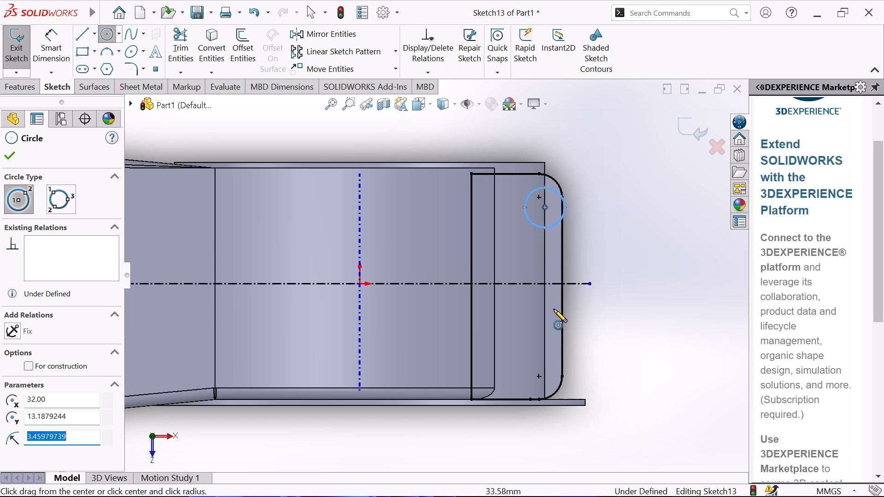
pyautogui.click(546, 340)
pyautogui.click(538, 324)
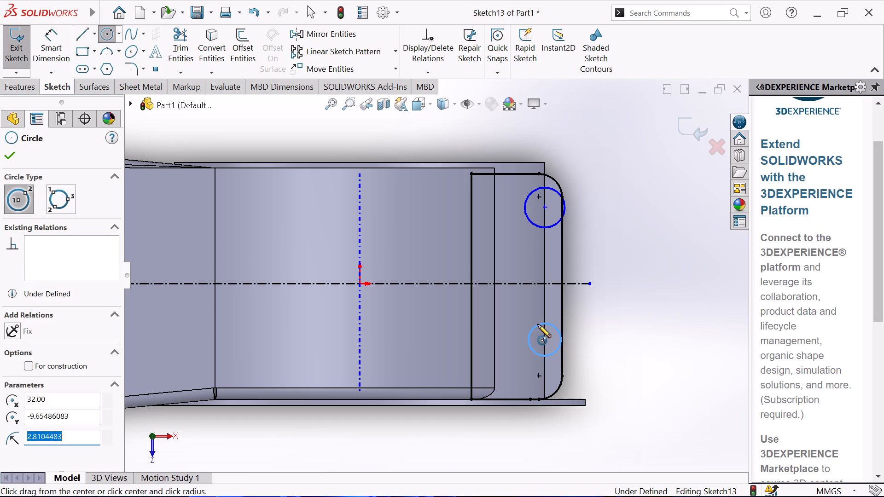
pyautogui.click(620, 266)
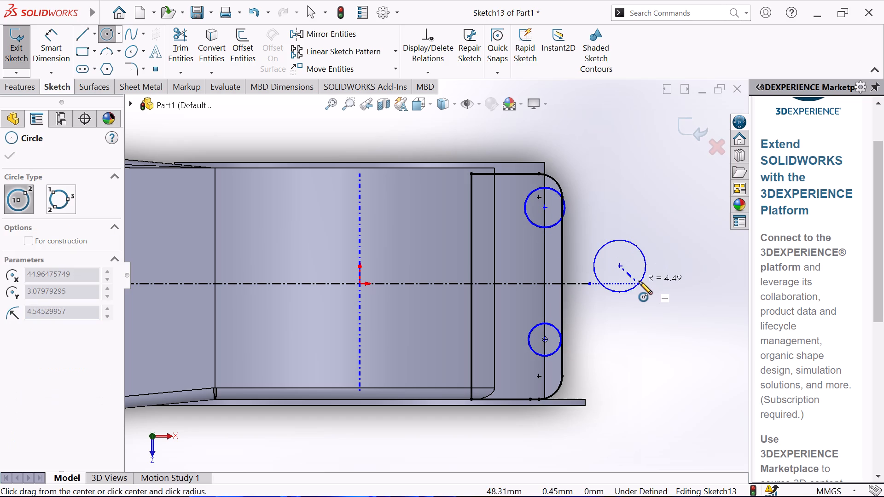
pyautogui.rightClick(639, 281)
pyautogui.click(671, 297)
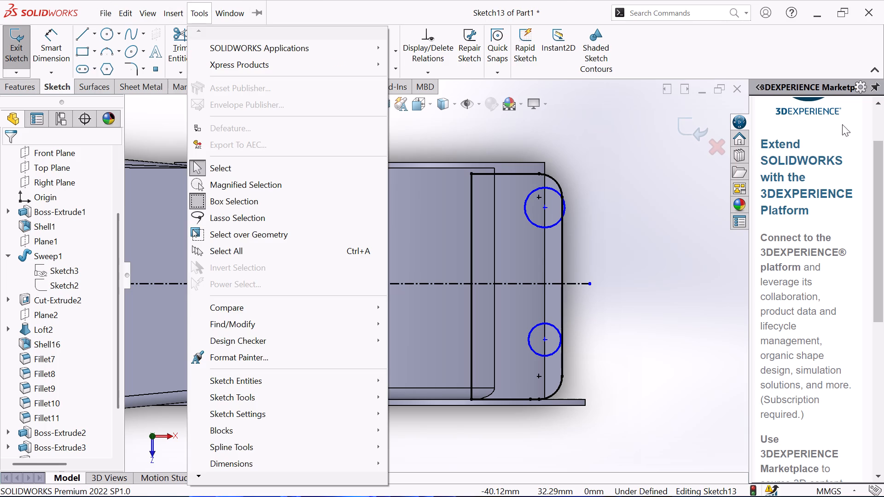
# Add a Symmetric relation between the two circles about the horizontal centerline.
pyautogui.click(883, 205)
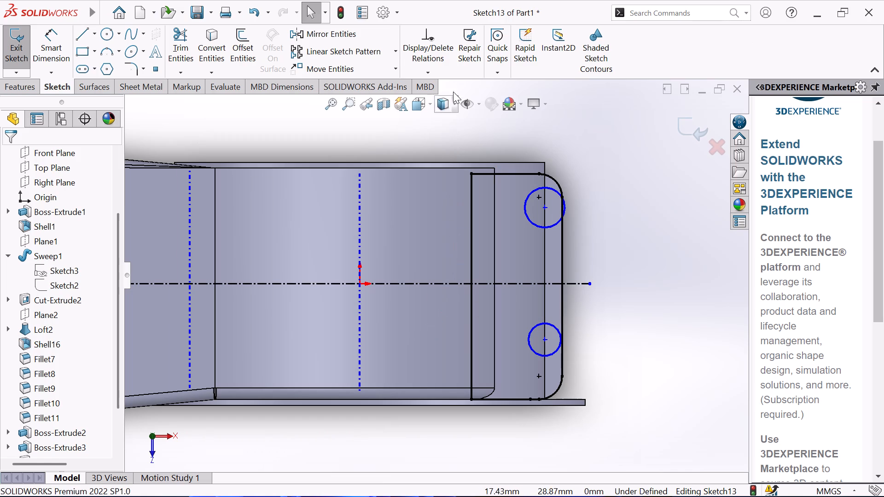
pyautogui.click(443, 75)
pyautogui.click(430, 103)
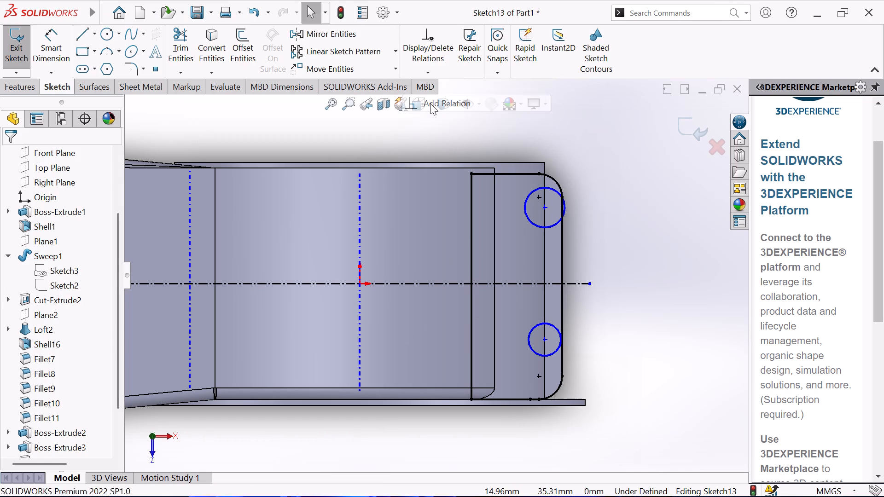
pyautogui.click(529, 223)
pyautogui.click(552, 323)
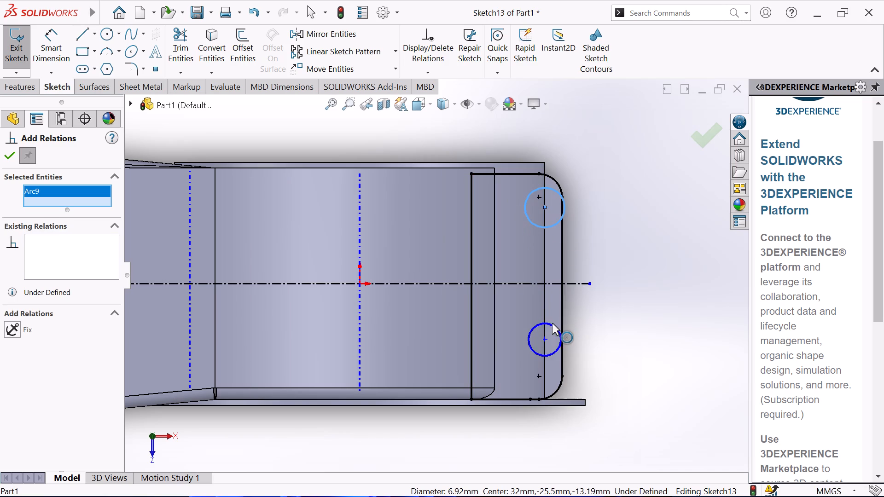
pyautogui.click(536, 283)
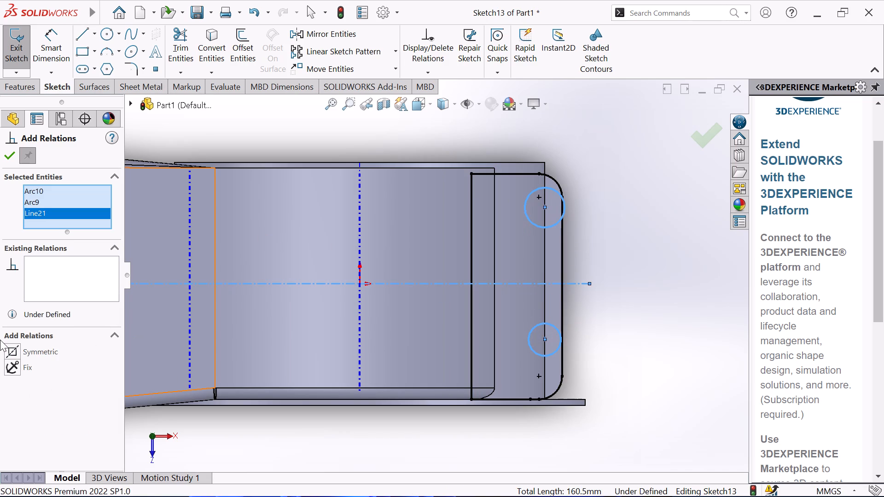
pyautogui.click(10, 354)
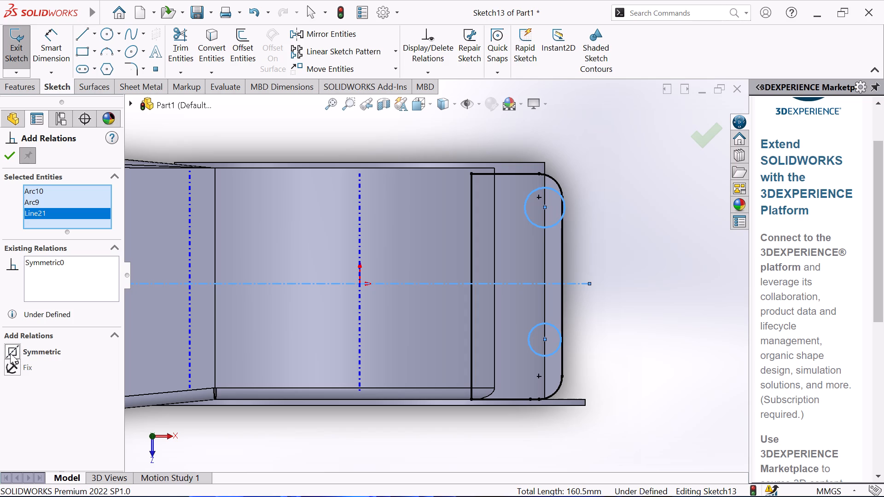
pyautogui.click(2, 155)
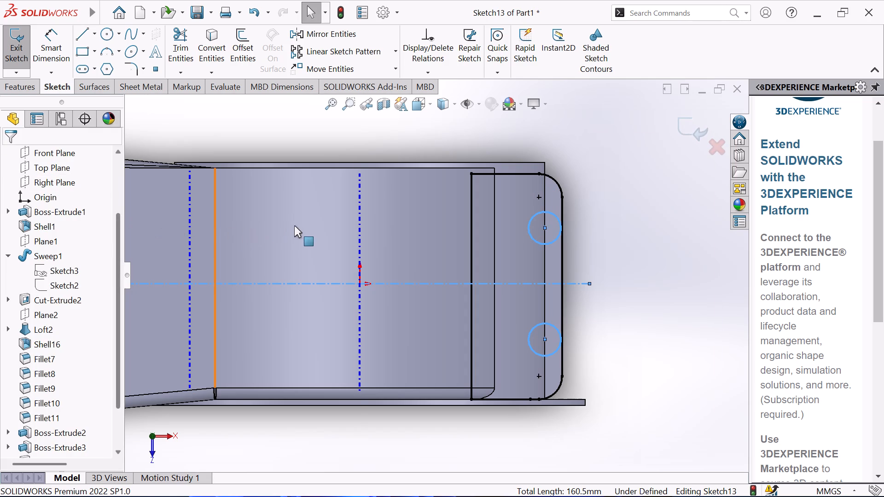
# Dimension the centre-to-centre distance between the two circles on the bar end and set it to 24 mm.
pyautogui.click(62, 45)
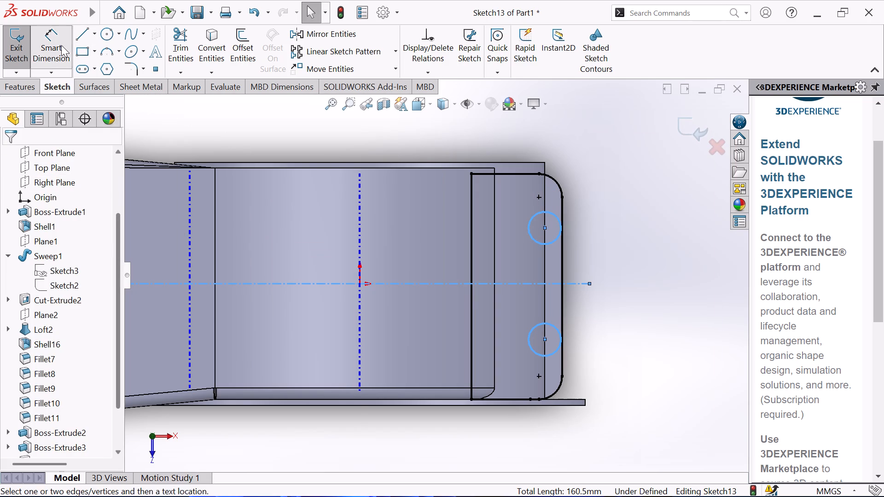
pyautogui.click(541, 243)
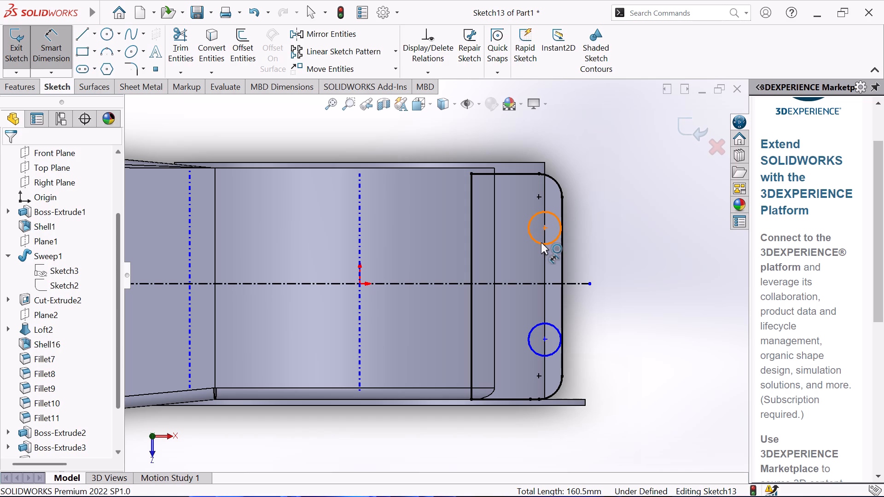
pyautogui.click(548, 326)
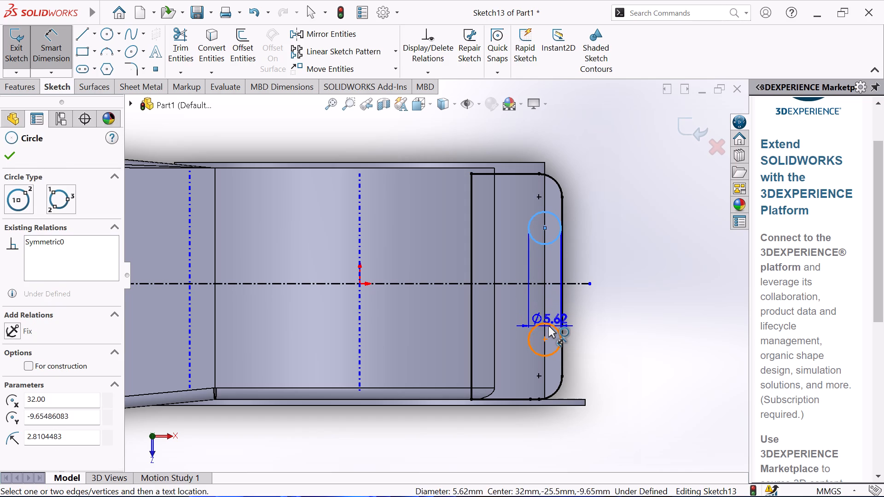
pyautogui.click(632, 274)
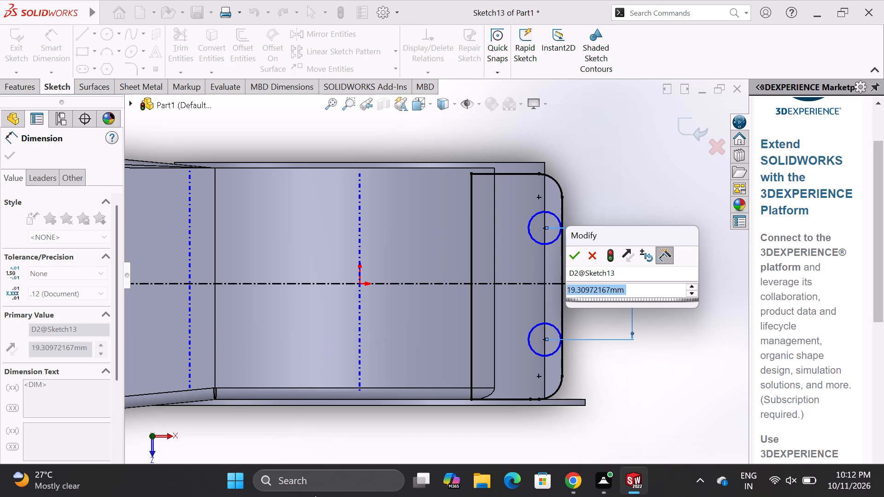
pyautogui.press('2')
pyautogui.press('5')
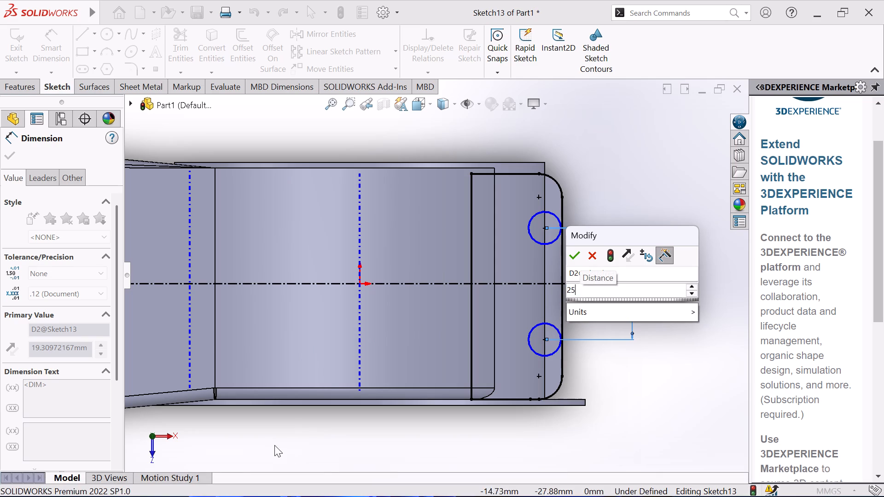
pyautogui.press('BackSpace')
pyautogui.press('4')
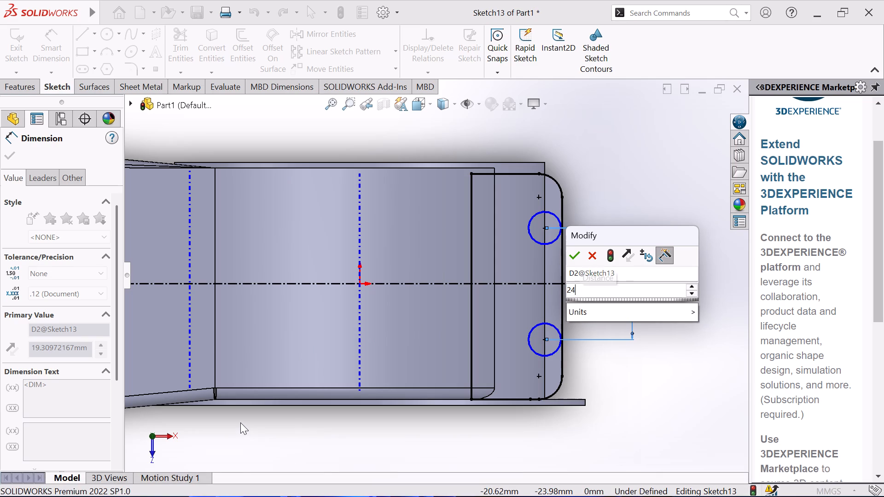
pyautogui.press('Return')
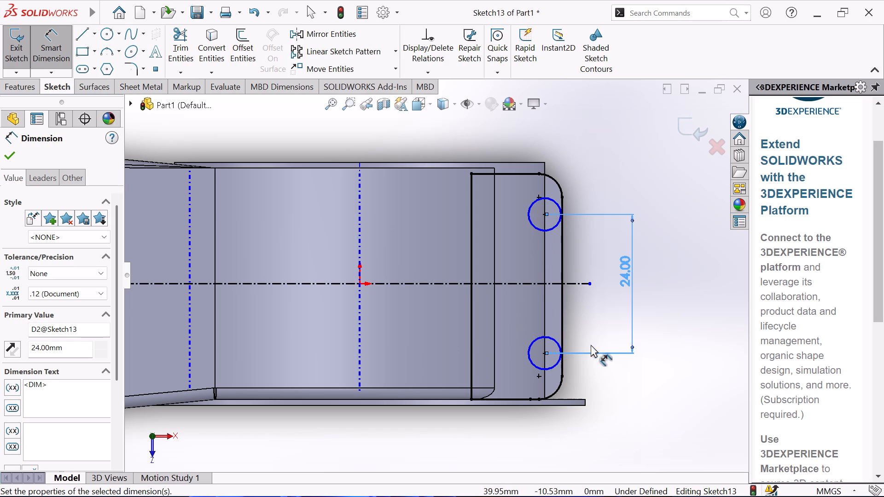
# Dimension the diameter of one of the symmetric circles and set it to 3 mm.
pyautogui.click(556, 224)
pyautogui.click(596, 144)
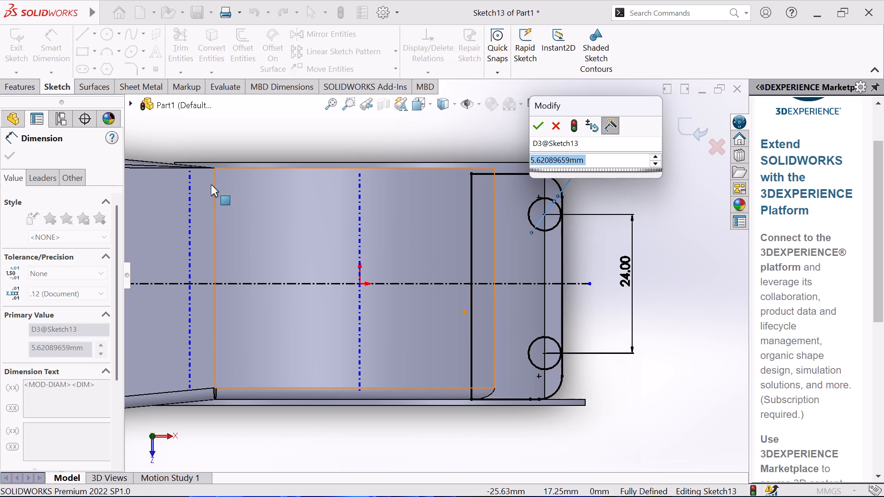
pyautogui.press('3')
pyautogui.press('Return')
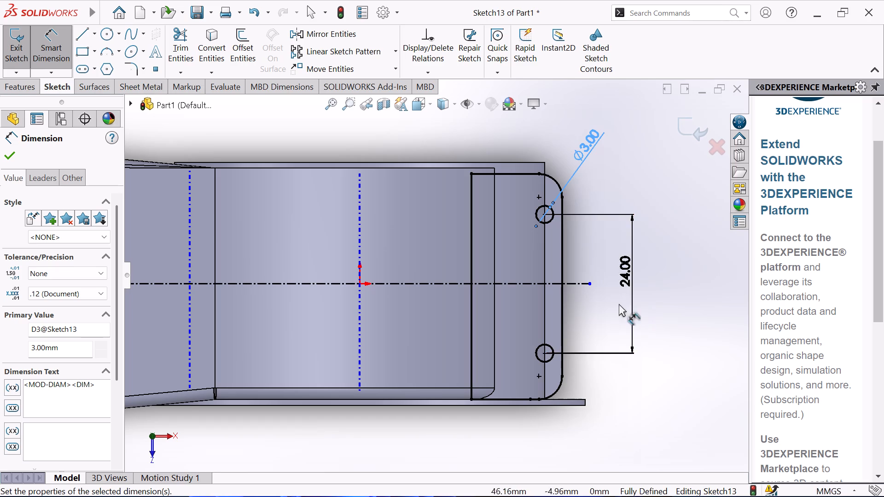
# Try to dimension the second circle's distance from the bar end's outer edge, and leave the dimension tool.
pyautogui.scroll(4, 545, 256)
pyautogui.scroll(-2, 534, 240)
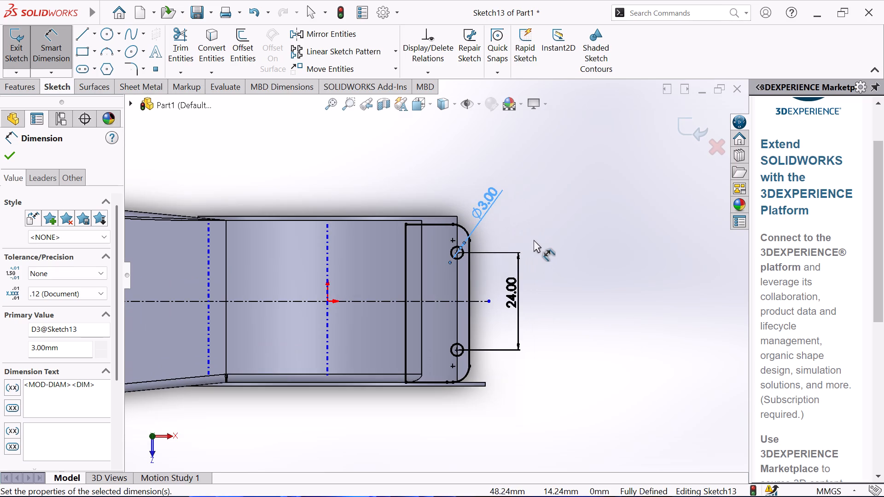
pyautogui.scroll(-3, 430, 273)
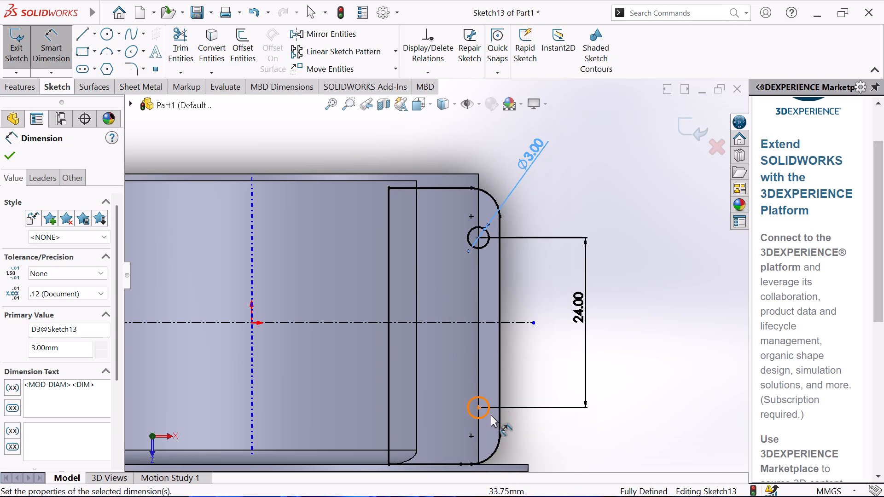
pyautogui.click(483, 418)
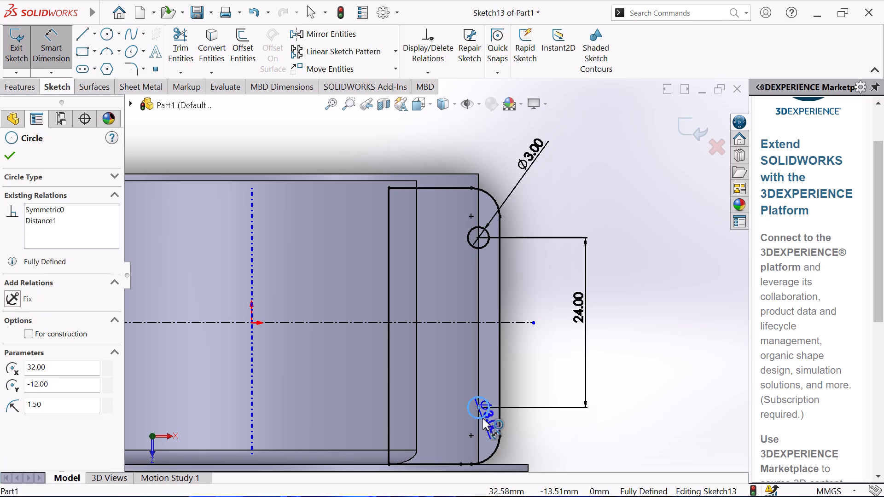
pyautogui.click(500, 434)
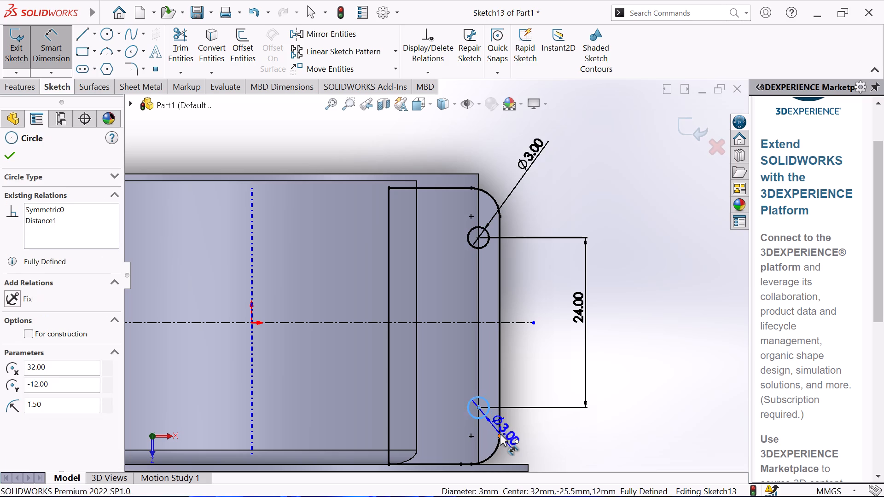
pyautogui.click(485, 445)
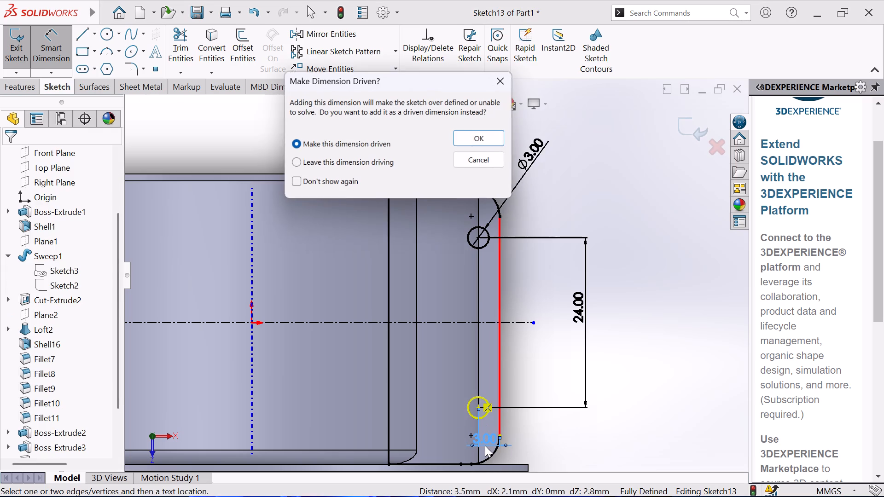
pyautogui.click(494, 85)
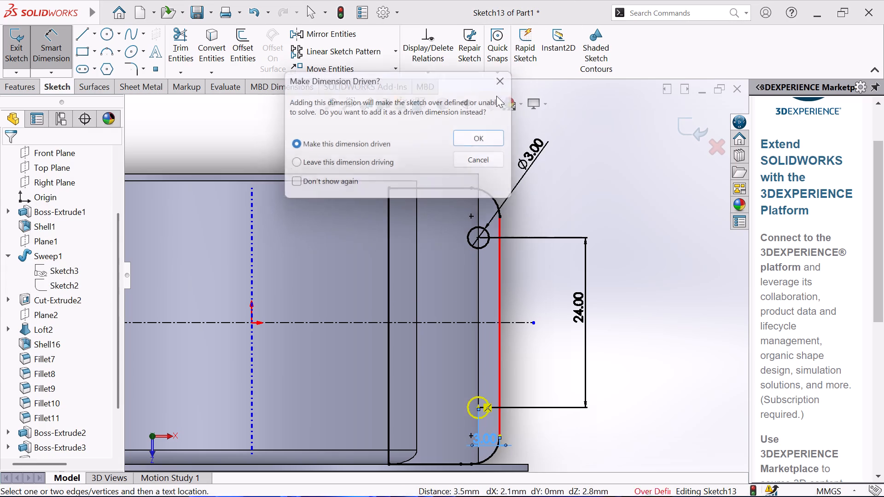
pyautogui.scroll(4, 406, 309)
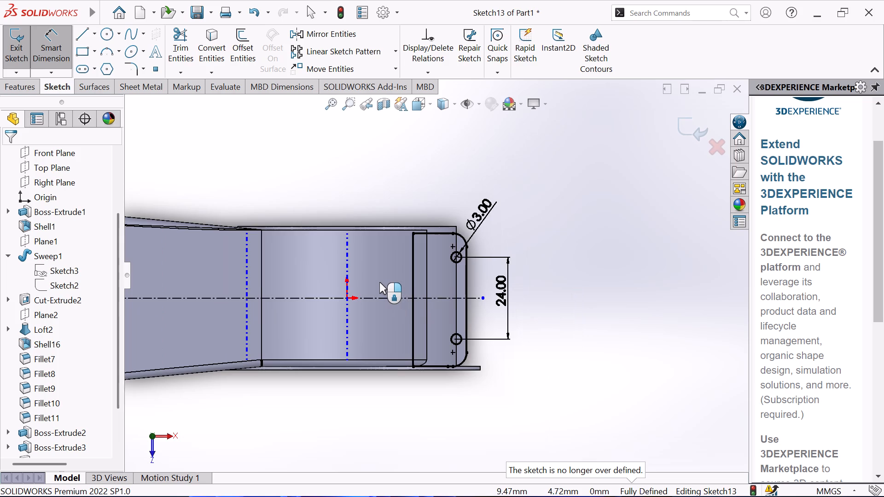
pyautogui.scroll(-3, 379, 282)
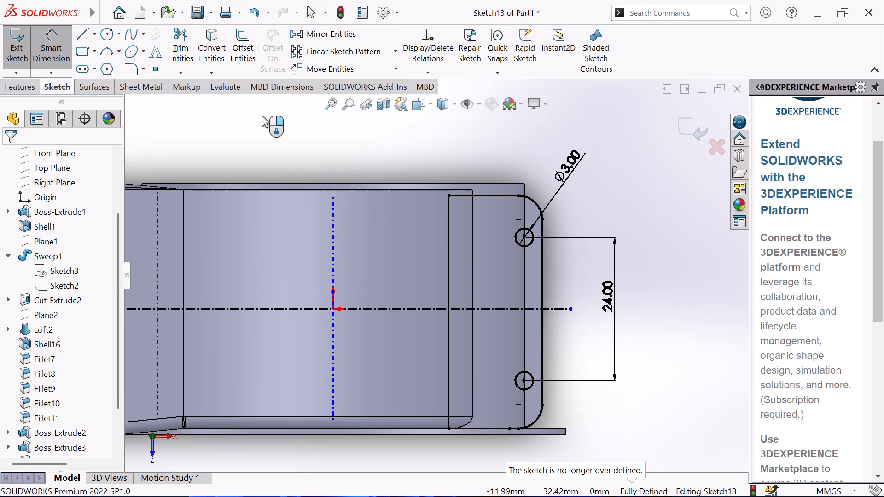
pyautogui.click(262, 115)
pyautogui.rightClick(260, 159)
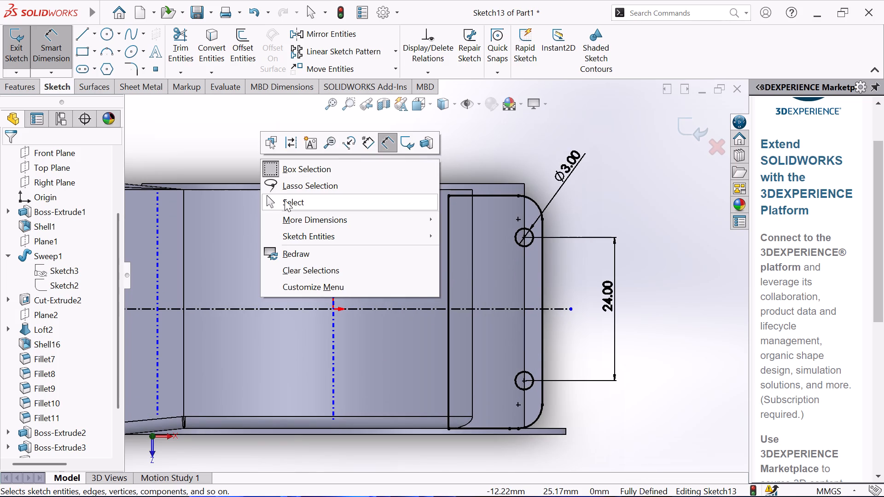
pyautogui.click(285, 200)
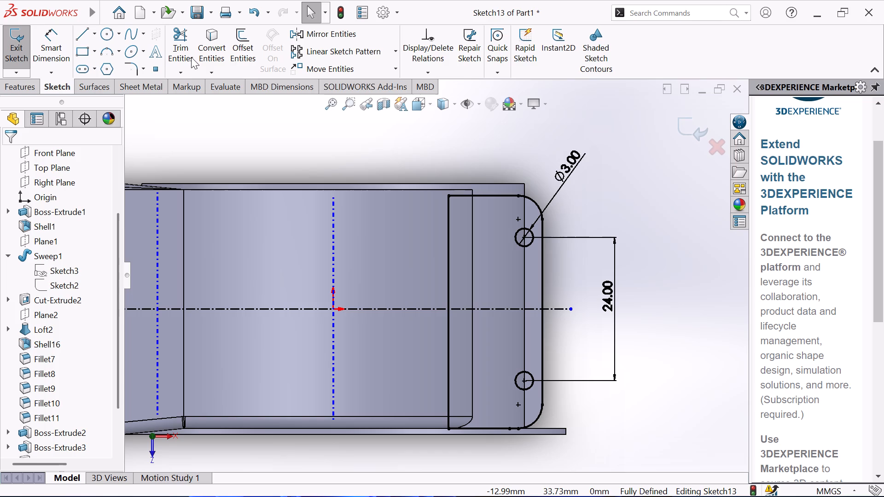
# Trim away all the converted outline lines and corner arcs of the bar end, keeping the two circles and the centerline.
pyautogui.click(186, 46)
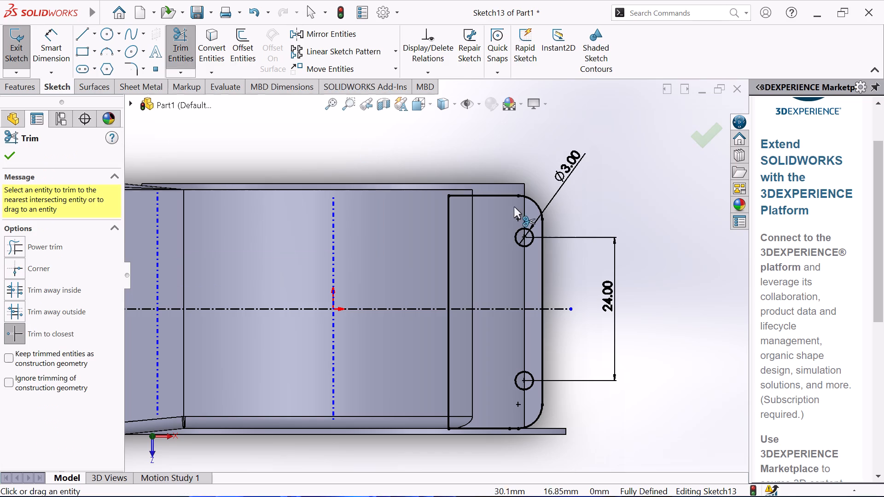
pyautogui.click(501, 196)
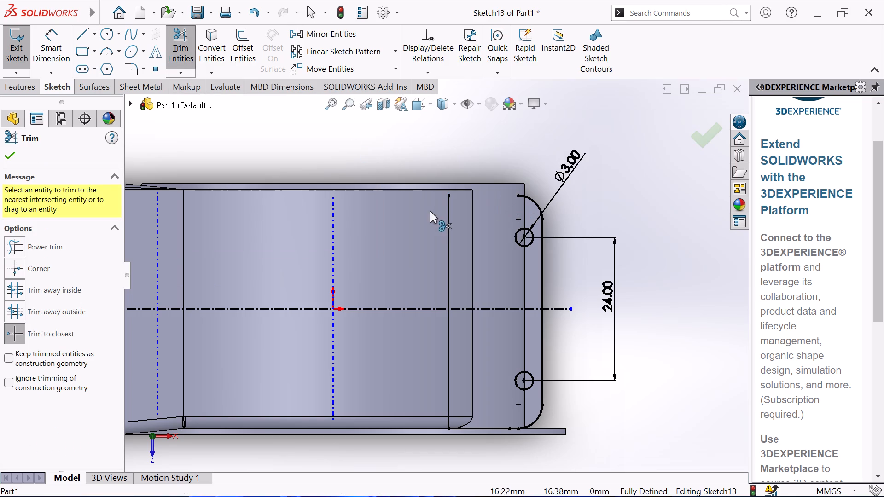
pyautogui.click(451, 233)
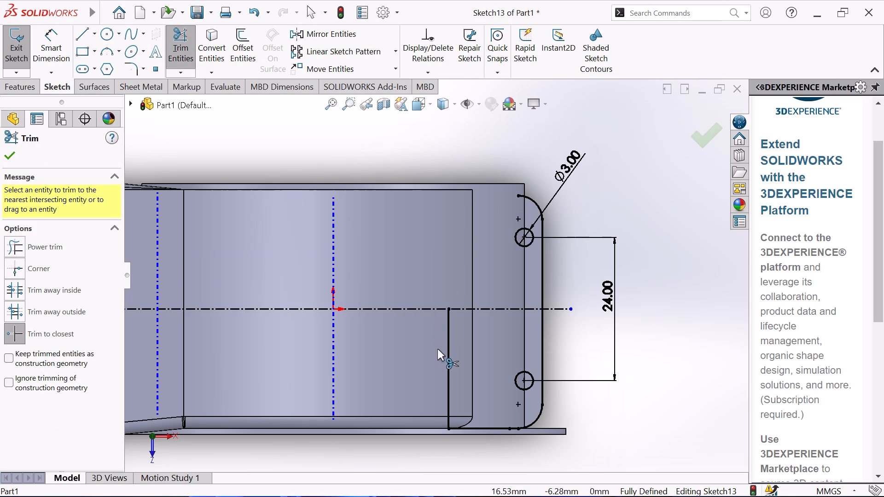
pyautogui.click(449, 370)
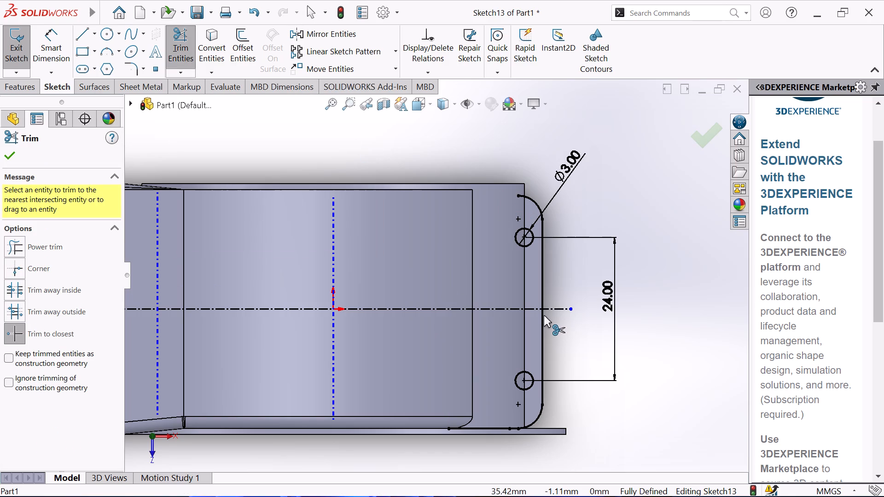
pyautogui.click(544, 315)
pyautogui.click(541, 301)
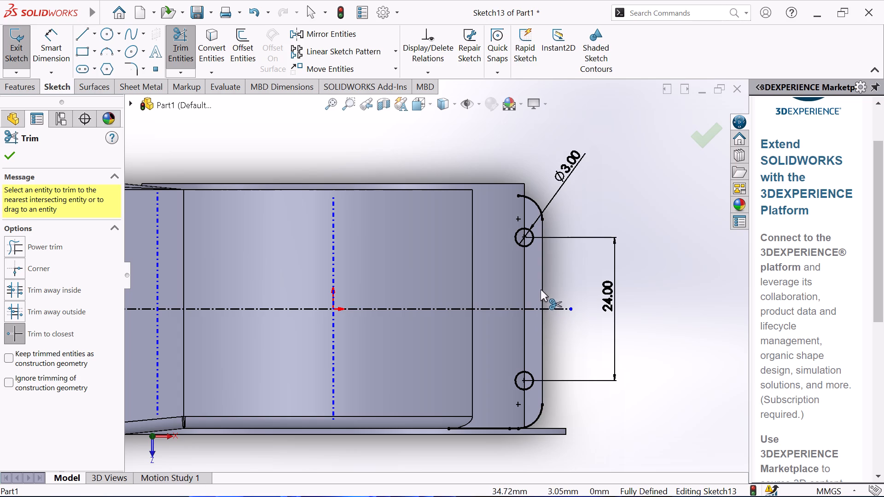
pyautogui.click(531, 201)
pyautogui.click(481, 431)
pyautogui.click(531, 424)
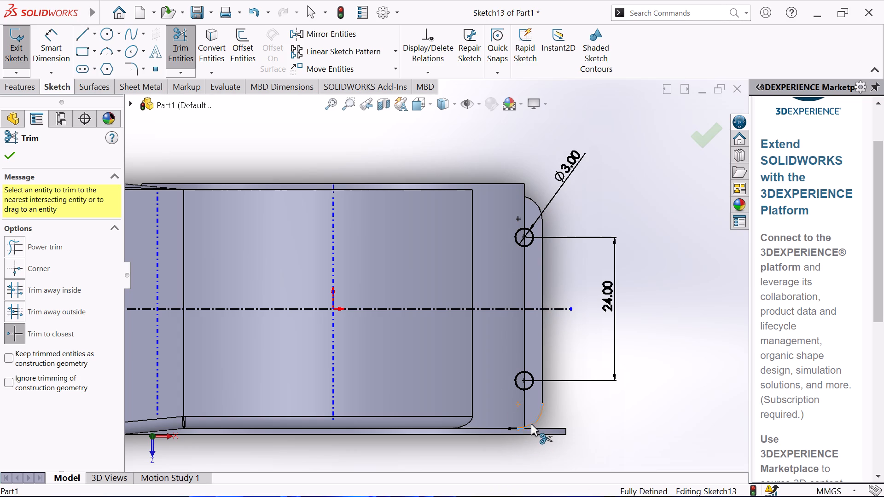
pyautogui.click(511, 431)
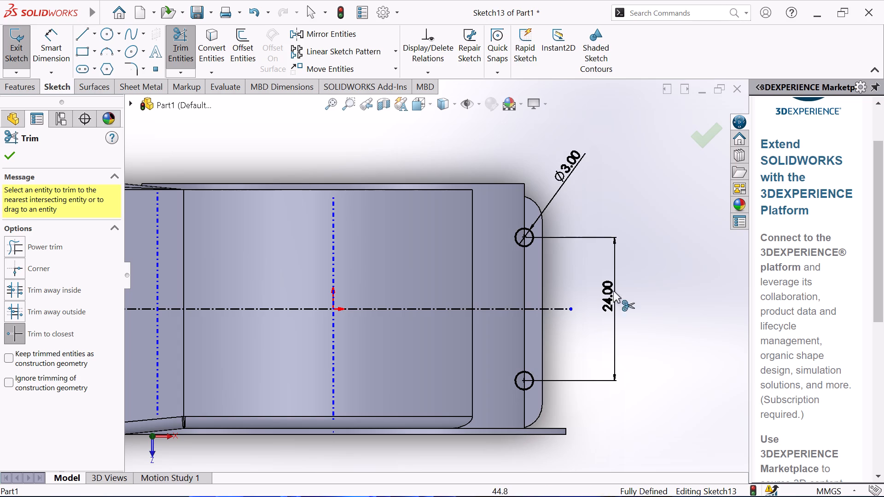
pyautogui.rightClick(657, 242)
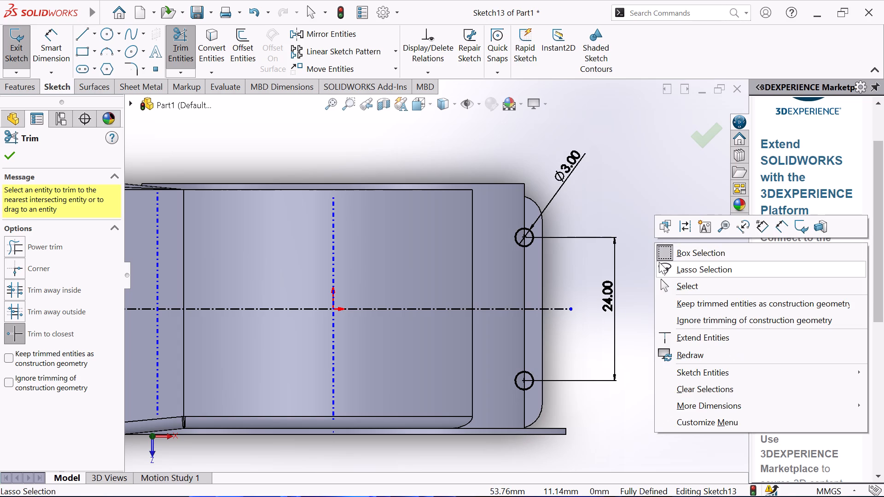
pyautogui.click(678, 284)
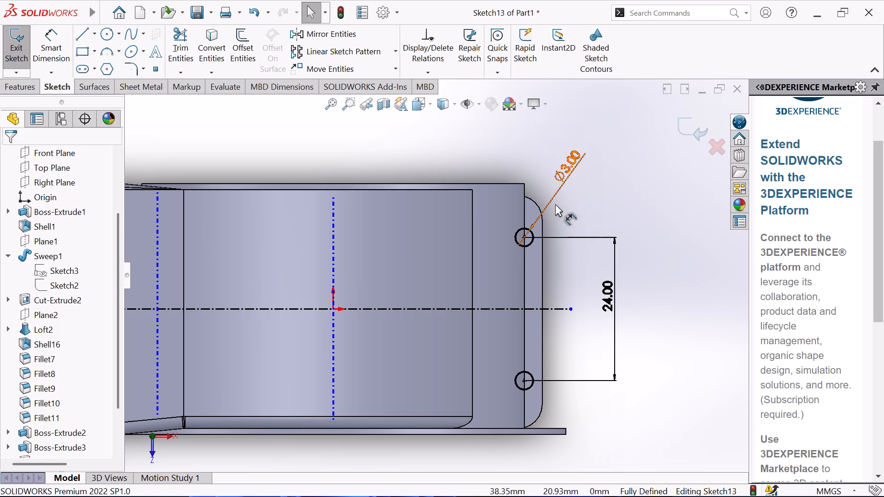
# Cut-extrude the two 3 mm circles through the bar end as a Blind cut 39 mm deep from the sketch plane.
pyautogui.scroll(3, 341, 187)
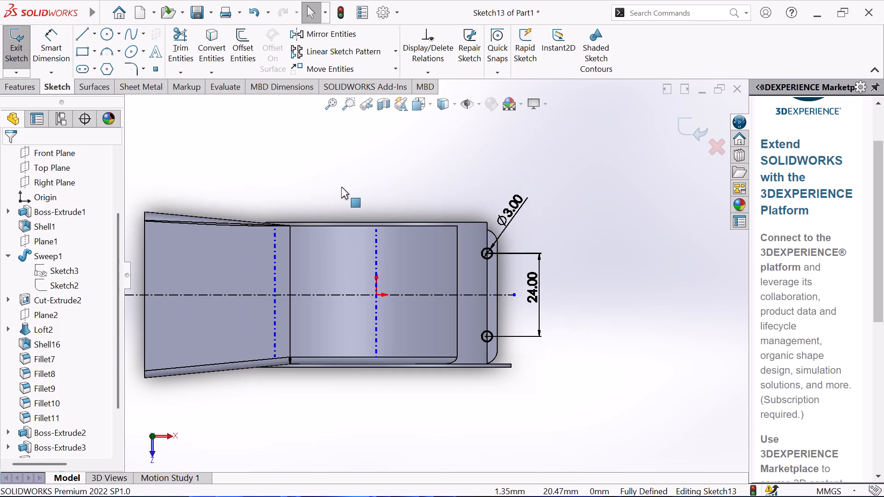
pyautogui.scroll(2, 341, 236)
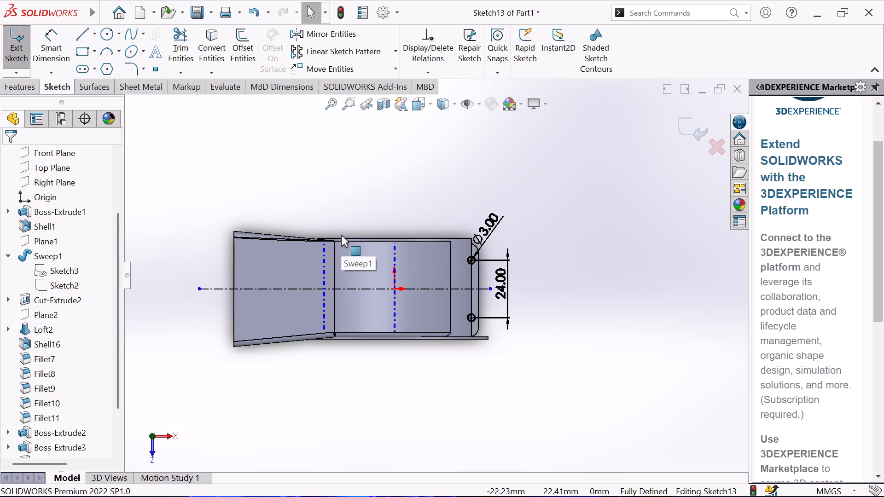
pyautogui.scroll(-1, 341, 235)
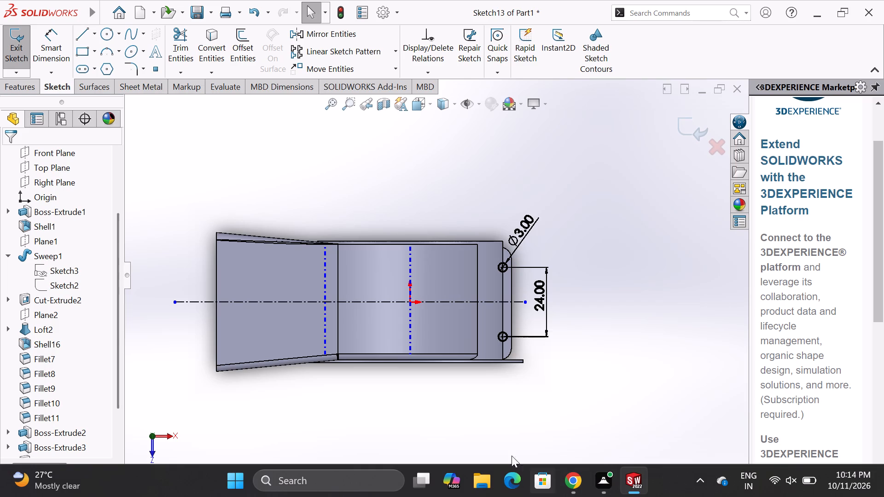
pyautogui.click(10, 87)
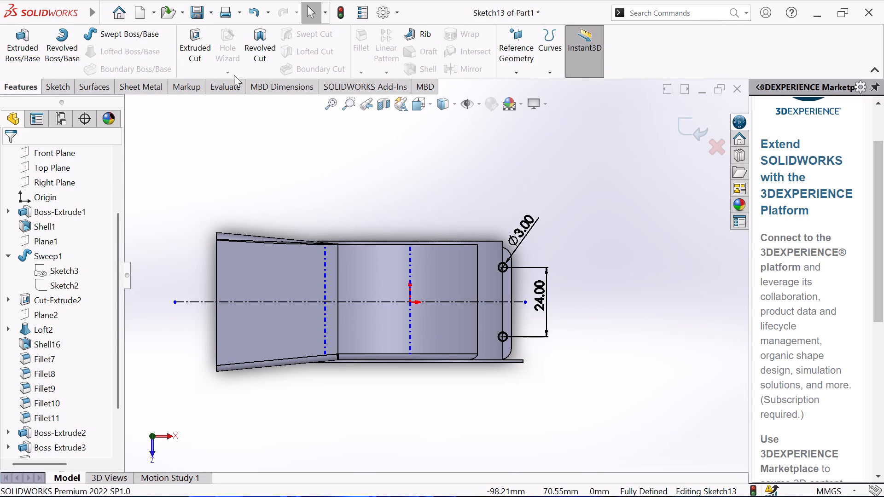
pyautogui.click(193, 37)
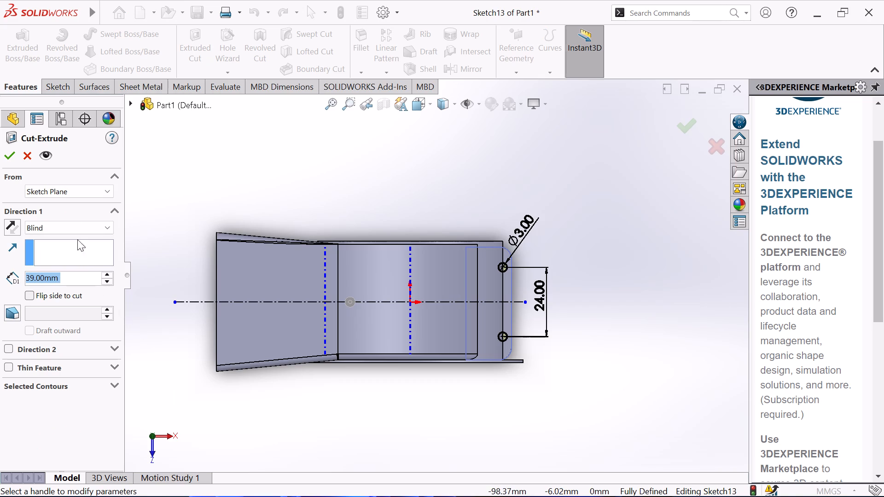
pyautogui.click(11, 156)
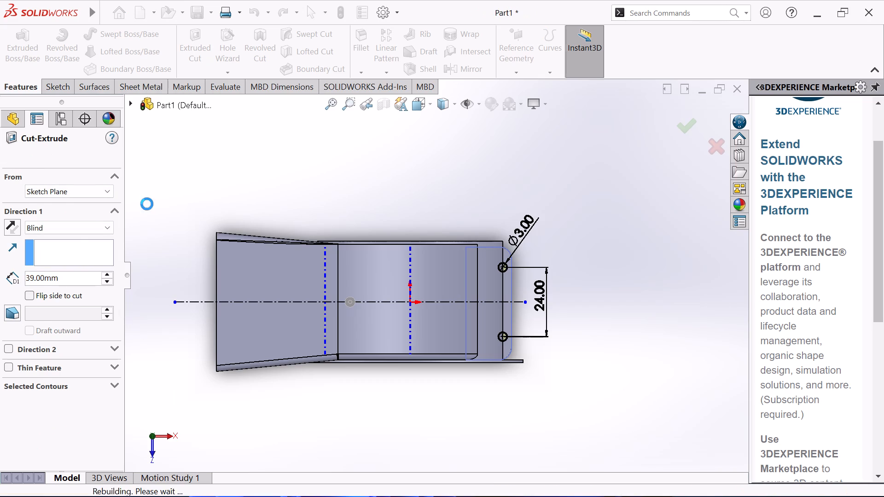
# Inspect the housing from all sides, including the duct opening, the six-hole rim and the mounting holes at both bar ends.
pyautogui.click(398, 236)
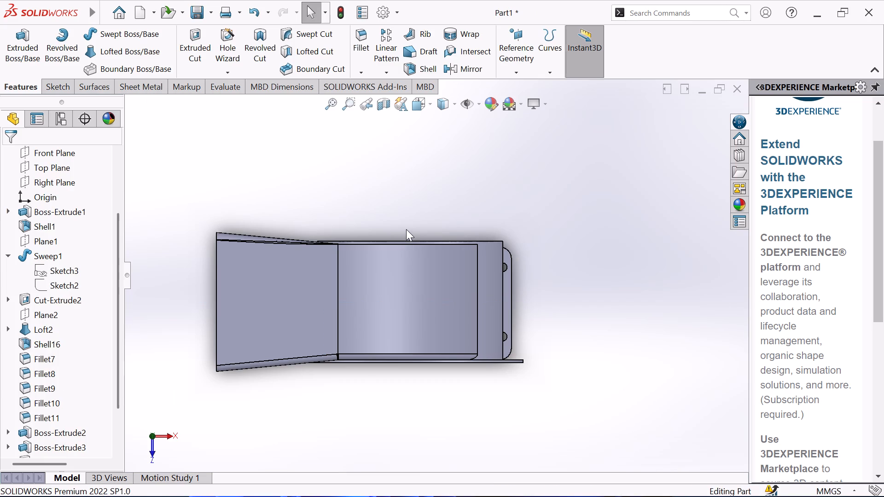
pyautogui.scroll(-1, 406, 228)
pyautogui.moveTo(407, 290); pyautogui.dragTo(407, 287, button='middle')
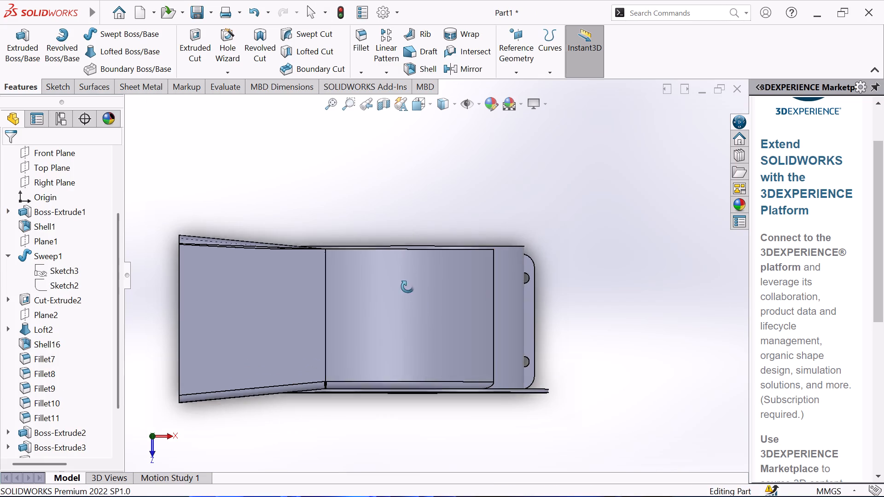
pyautogui.moveTo(407, 287); pyautogui.dragTo(541, 342, button='middle')
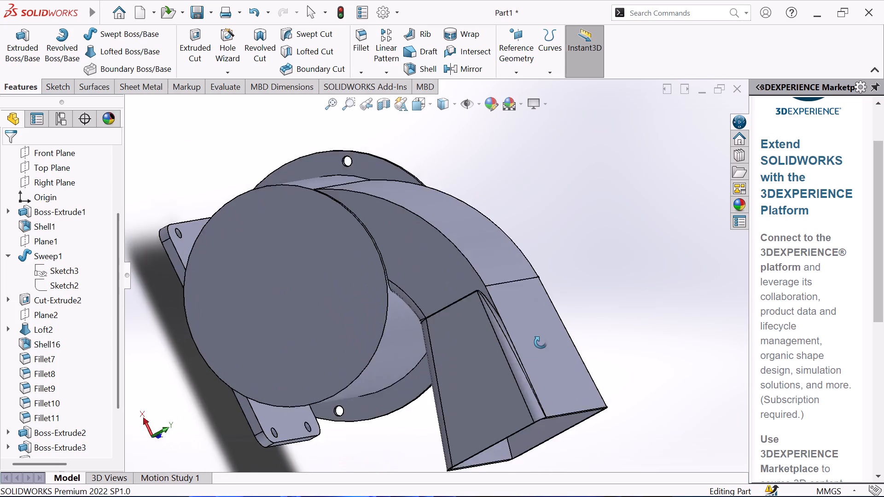
pyautogui.moveTo(541, 342); pyautogui.dragTo(328, 371, button='middle')
pyautogui.moveTo(519, 196); pyautogui.dragTo(524, 212, button='middle')
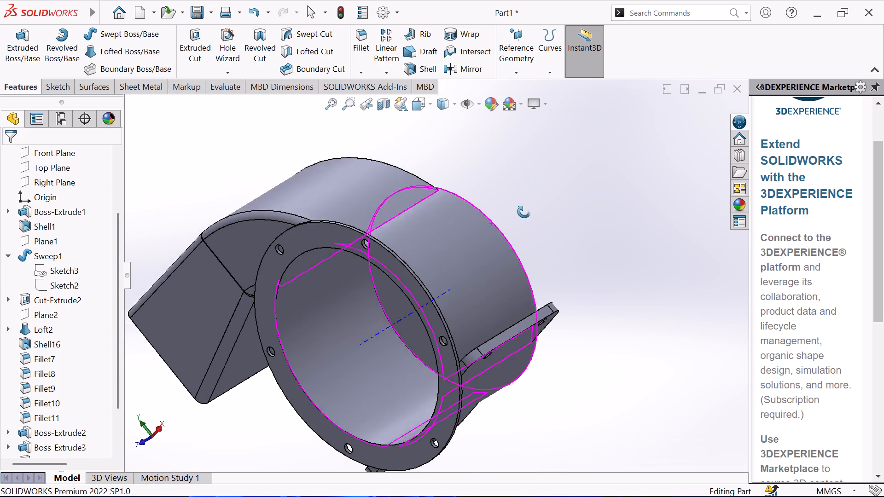
pyautogui.moveTo(524, 212); pyautogui.dragTo(643, 249, button='middle')
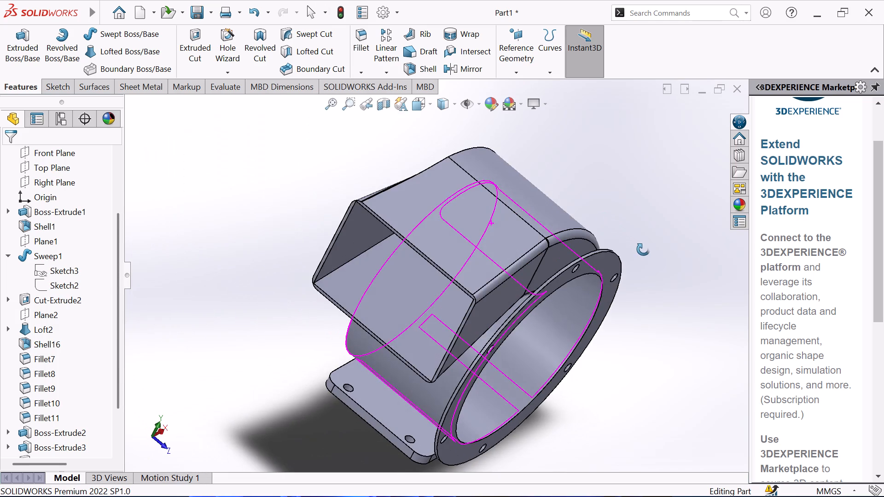
pyautogui.moveTo(643, 249); pyautogui.dragTo(583, 274, button='middle')
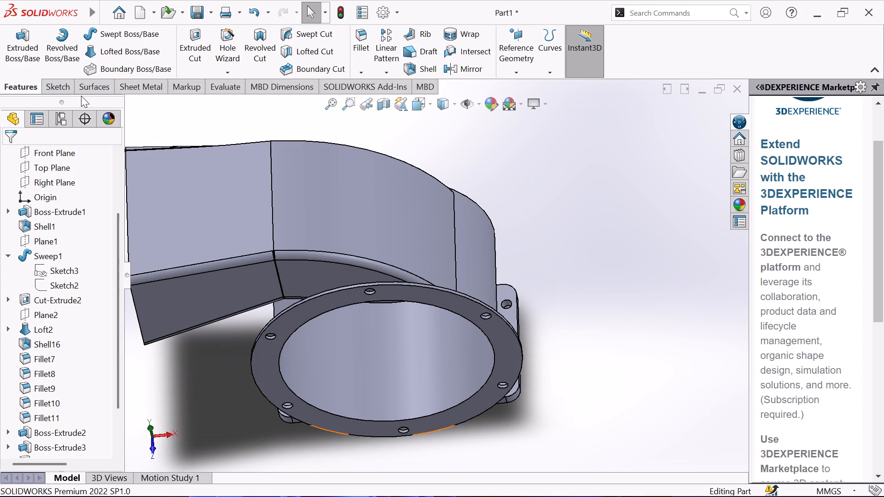
pyautogui.scroll(3, 330, 244)
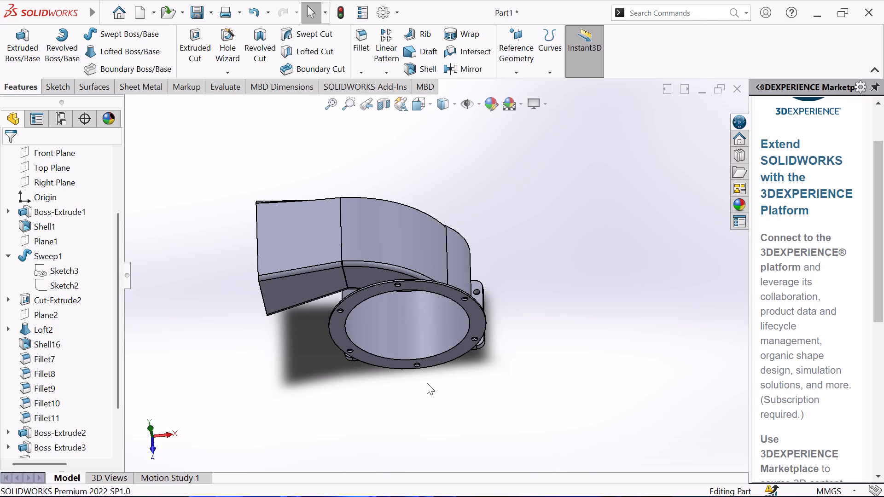
pyautogui.scroll(-1, 427, 383)
pyautogui.moveTo(427, 383); pyautogui.dragTo(446, 308, button='middle')
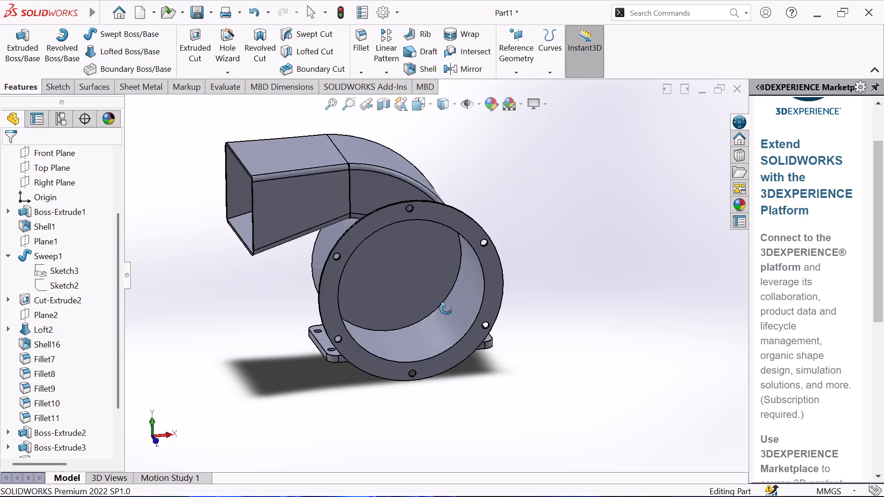
pyautogui.moveTo(446, 308); pyautogui.dragTo(504, 325, button='middle')
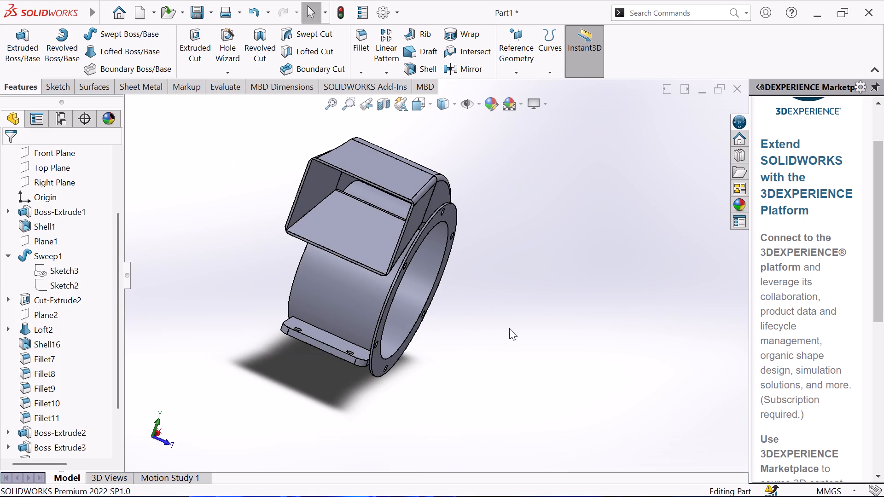
pyautogui.moveTo(509, 329); pyautogui.dragTo(498, 403, button='middle')
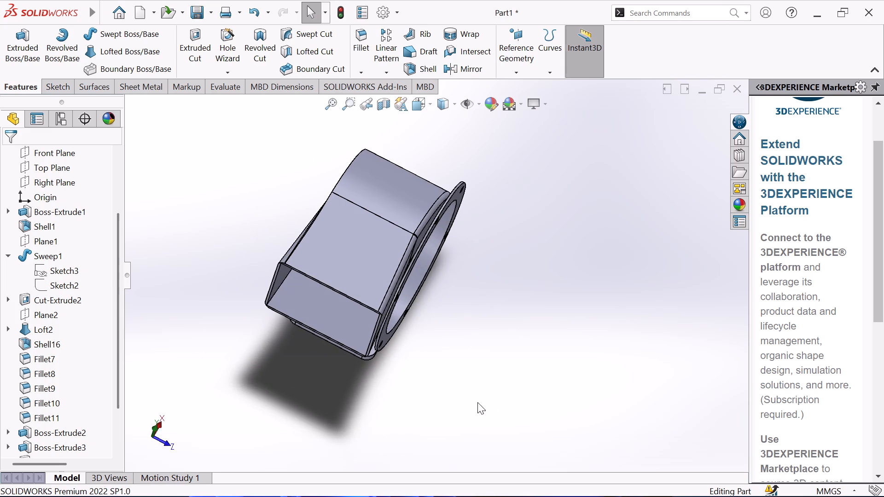
pyautogui.moveTo(470, 402); pyautogui.dragTo(440, 368, button='middle')
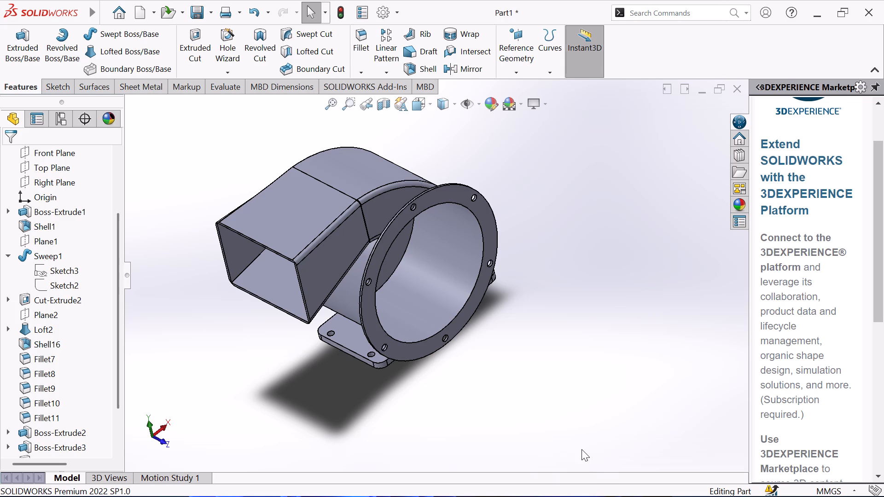
pyautogui.scroll(1, 487, 340)
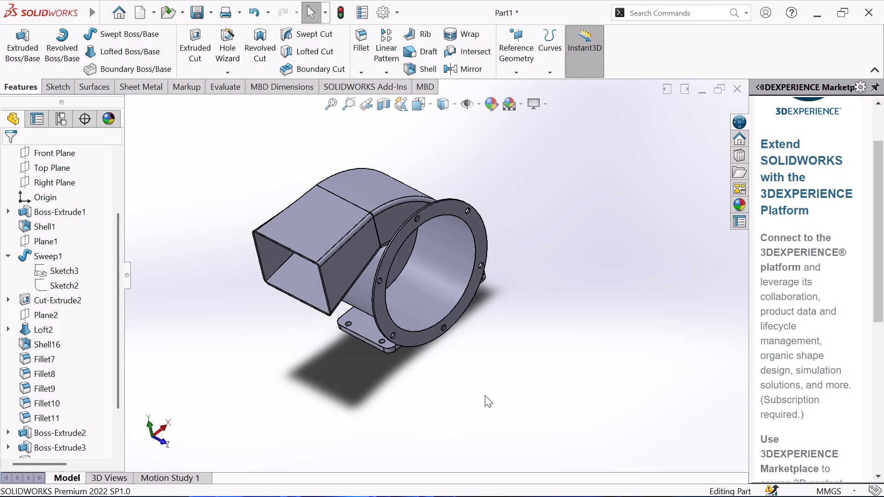
pyautogui.scroll(2, 353, 370)
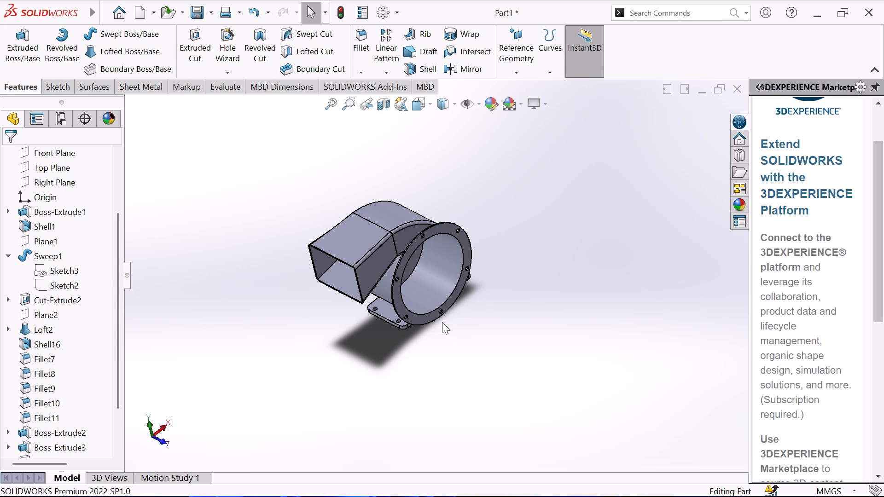
pyautogui.scroll(-2, 444, 320)
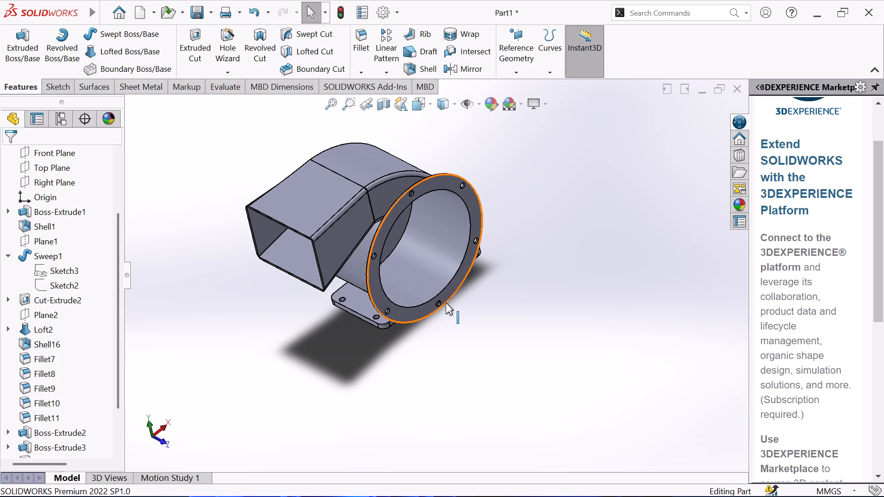
# Start a sketch on the upper face of the base bar end beneath the duct opening and convert the face's outline.
pyautogui.click(367, 304)
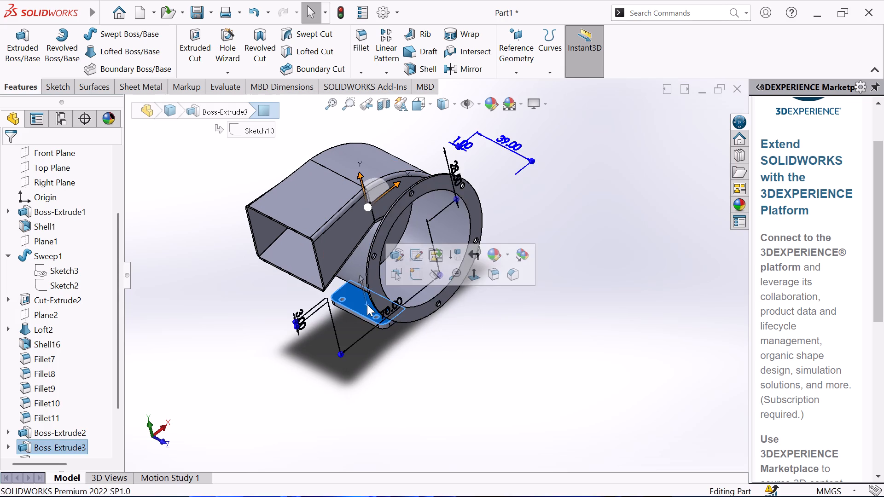
pyautogui.click(415, 273)
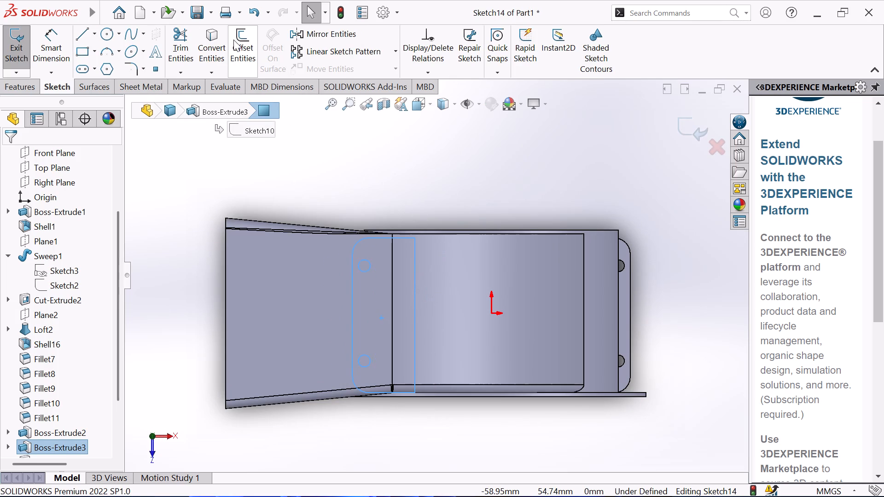
pyautogui.click(207, 46)
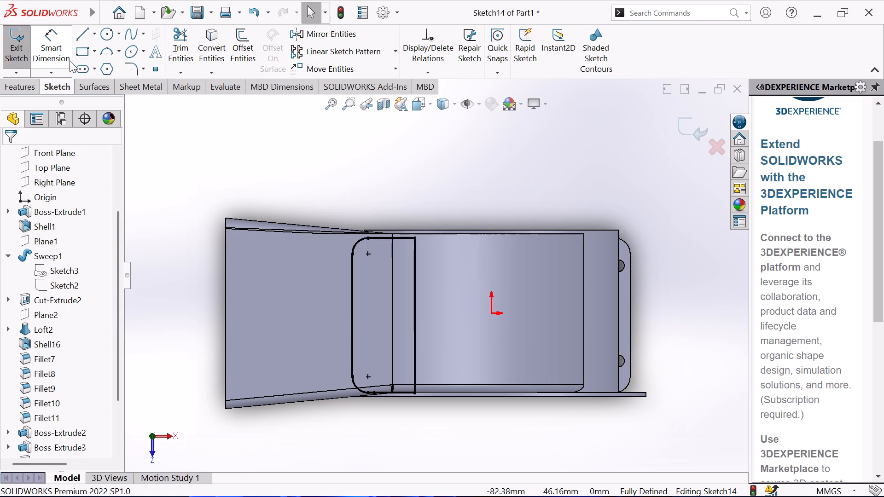
# Sketch a horizontal centerline about 128 mm long through the origin, spanning the whole housing.
pyautogui.click(95, 31)
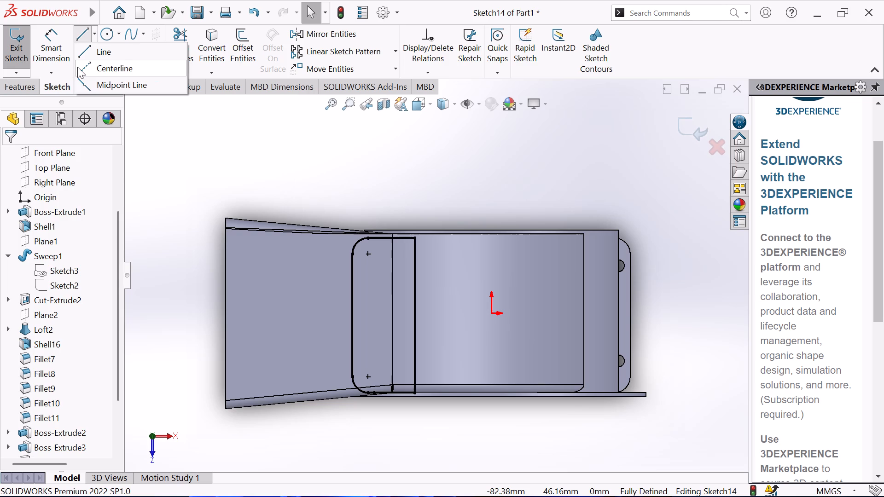
pyautogui.click(86, 70)
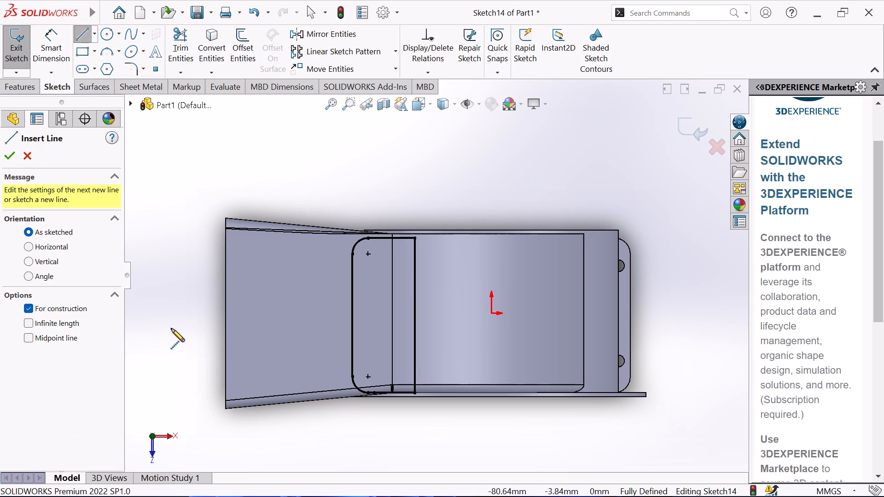
pyautogui.click(172, 314)
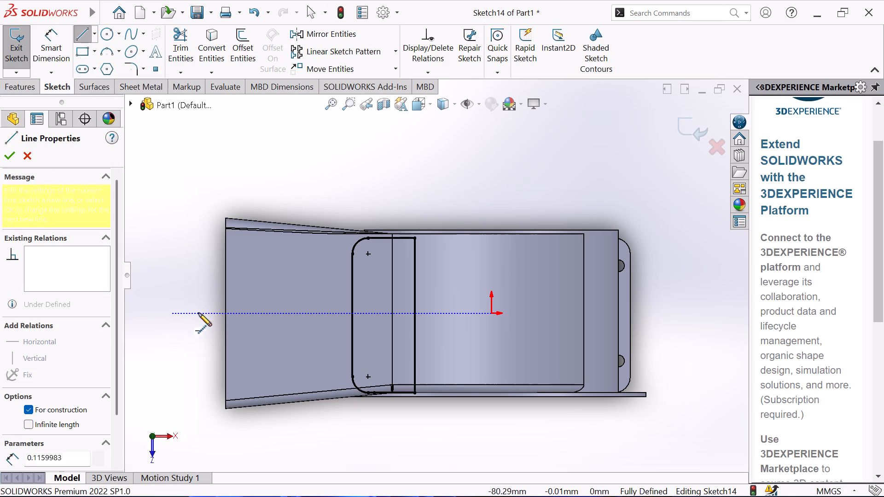
pyautogui.click(682, 315)
pyautogui.rightClick(675, 267)
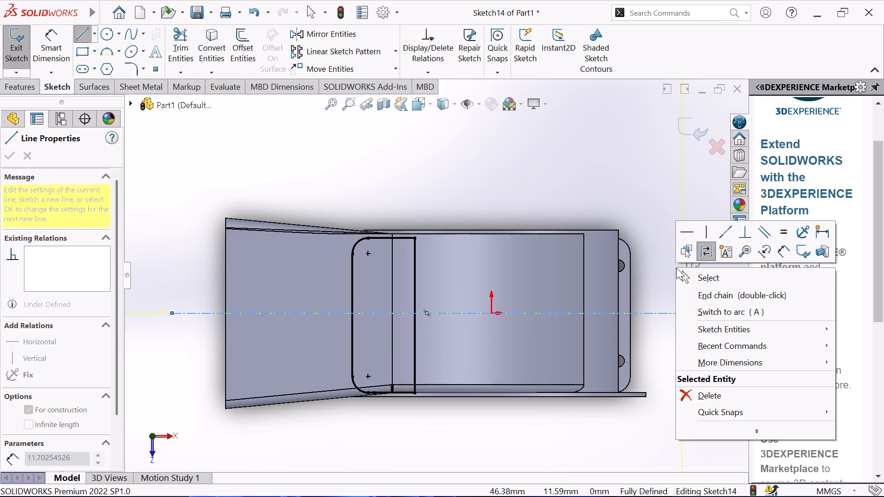
pyautogui.click(701, 272)
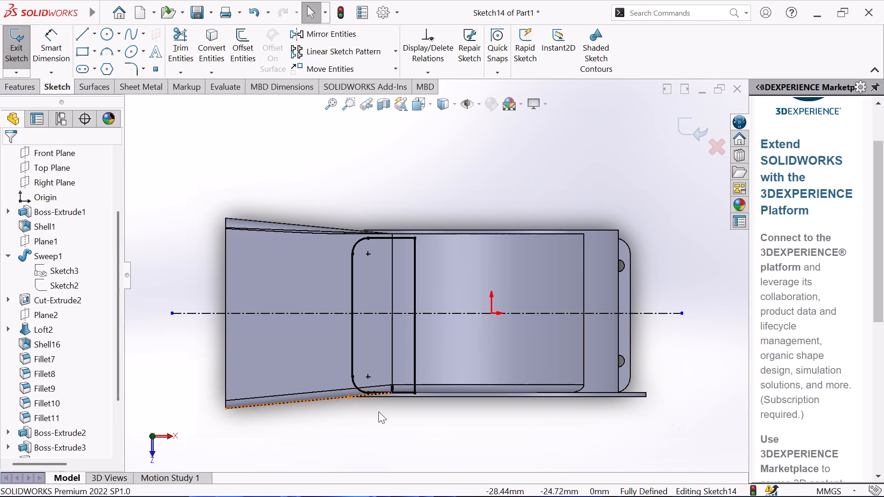
# Sketch a corner rectangle about 10 by 6.6 mm below the centerline, starting on the bar end's straight inner edge.
pyautogui.click(81, 54)
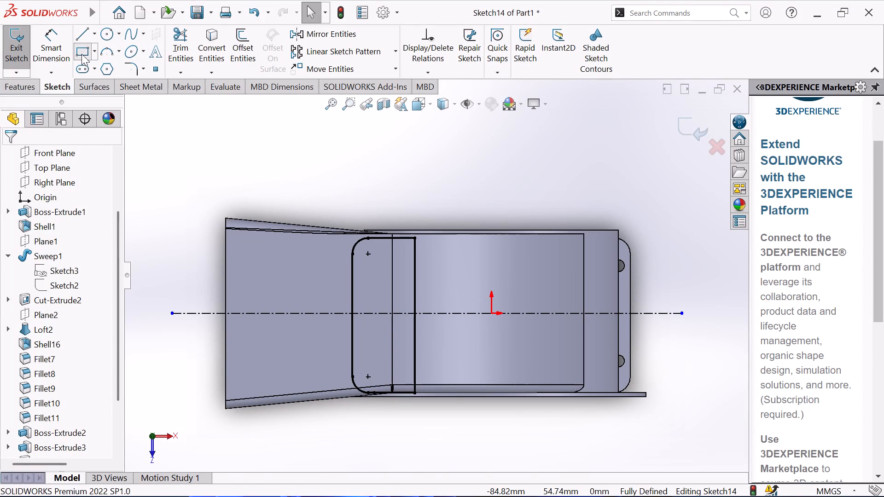
pyautogui.click(413, 369)
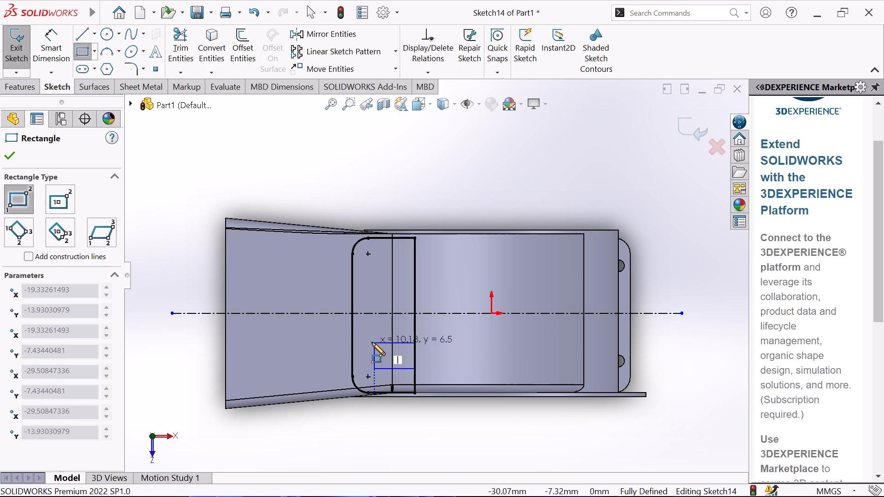
pyautogui.click(372, 342)
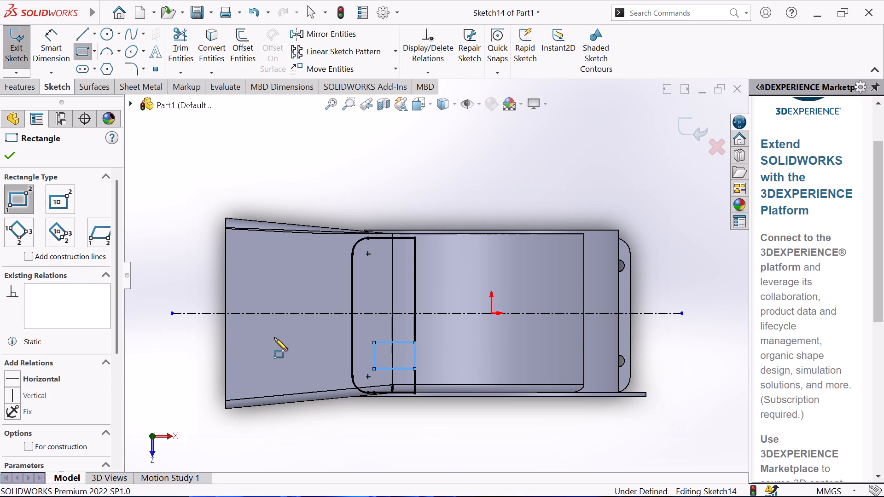
pyautogui.rightClick(270, 341)
pyautogui.click(300, 353)
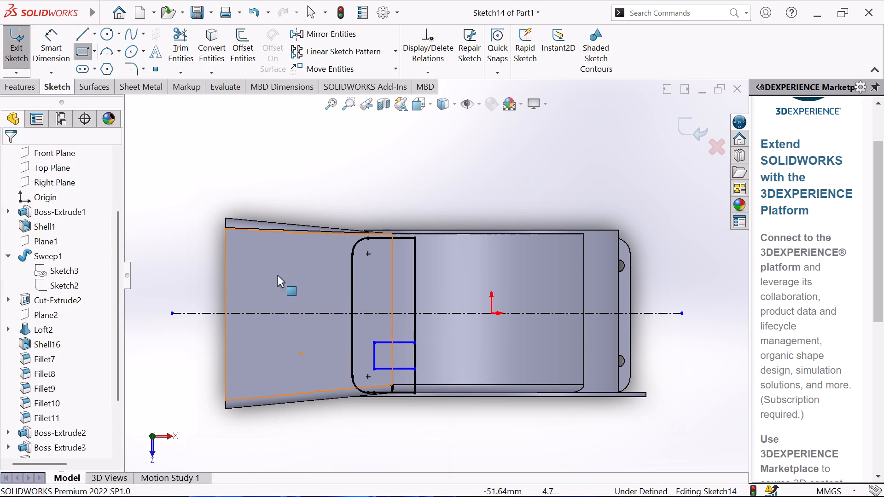
# Dimension the rectangle's short side and set it to 2 mm.
pyautogui.click(44, 53)
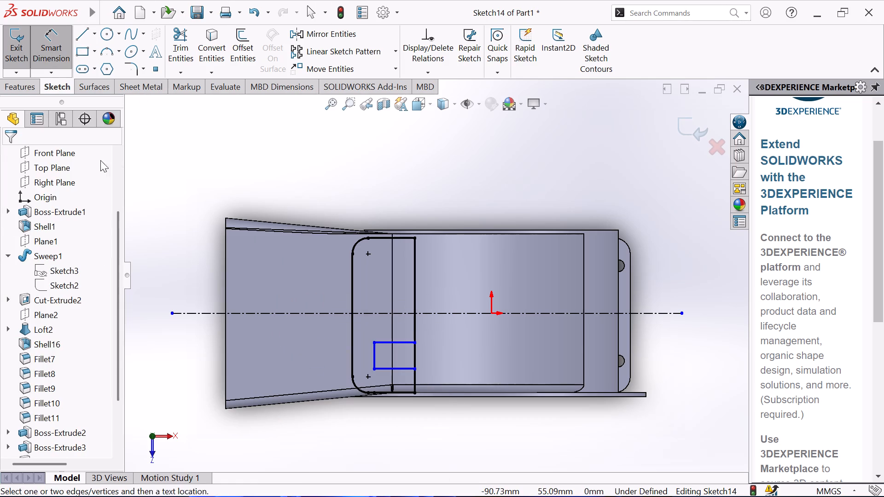
pyautogui.click(373, 360)
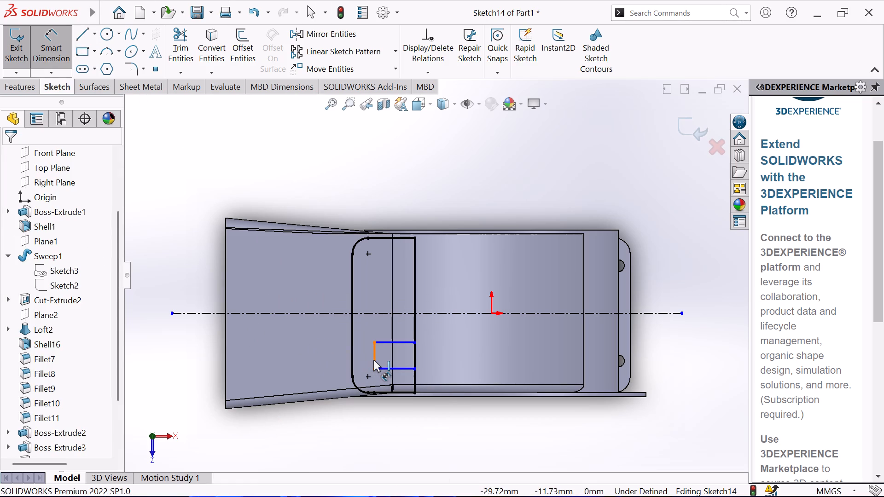
pyautogui.click(314, 353)
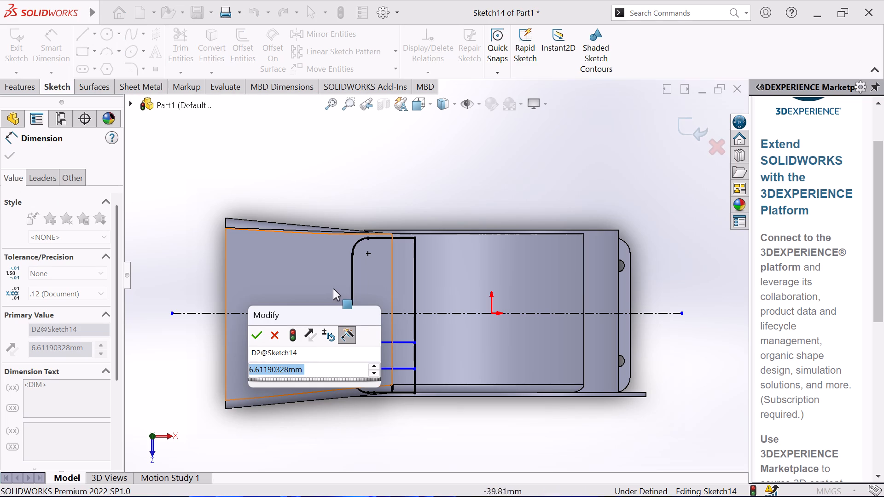
pyautogui.press('2')
pyautogui.press('Return')
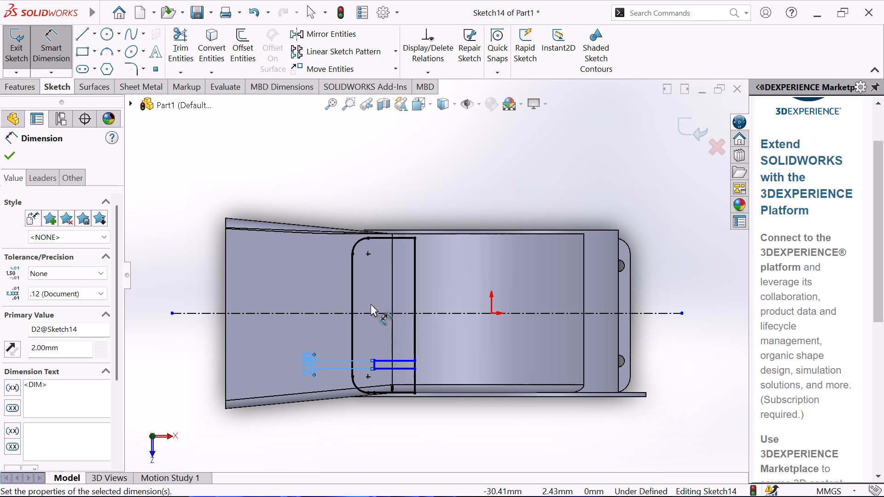
# Dimension the distance from the centerline to the rectangle's nearest corner and set it to 4 mm.
pyautogui.click(371, 312)
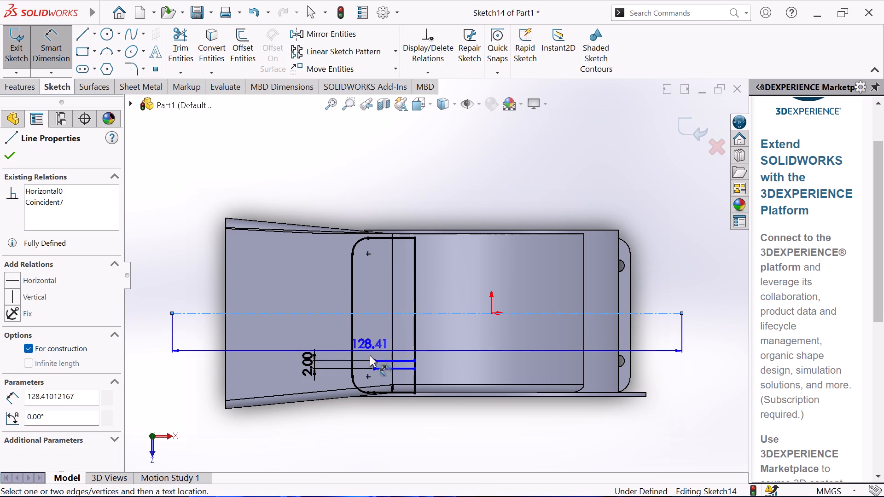
pyautogui.click(373, 362)
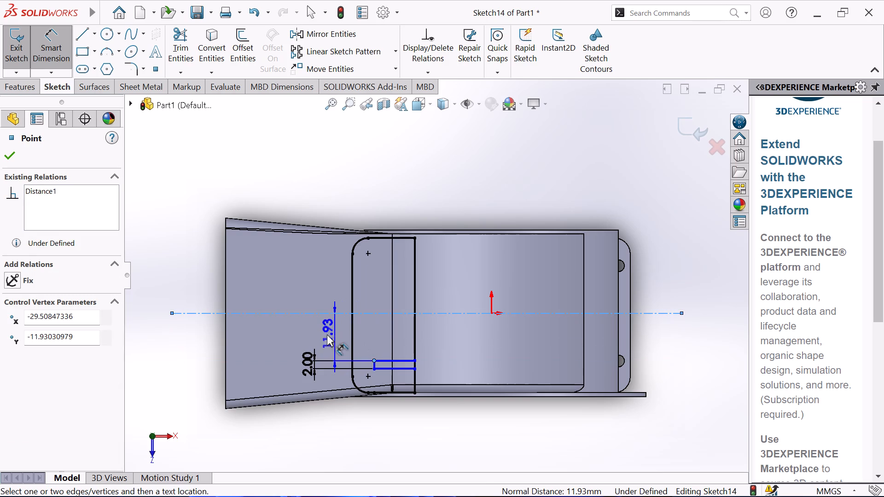
pyautogui.click(327, 334)
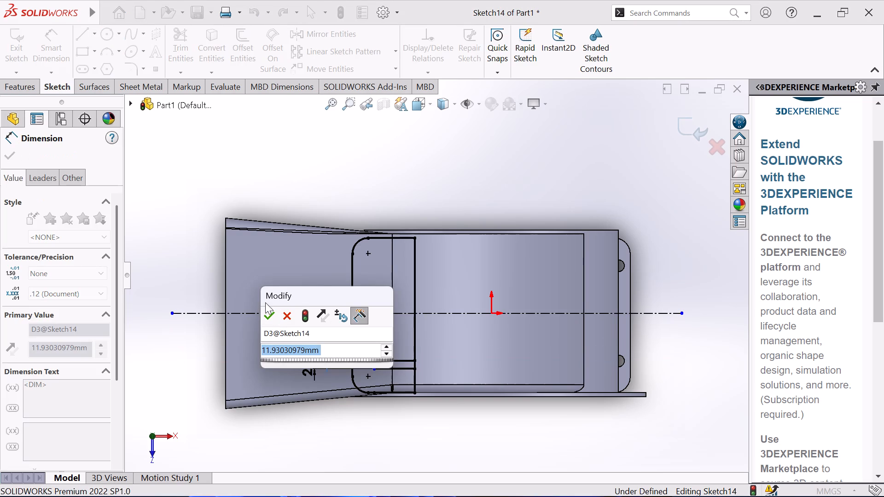
pyautogui.press('4')
pyautogui.press('Return')
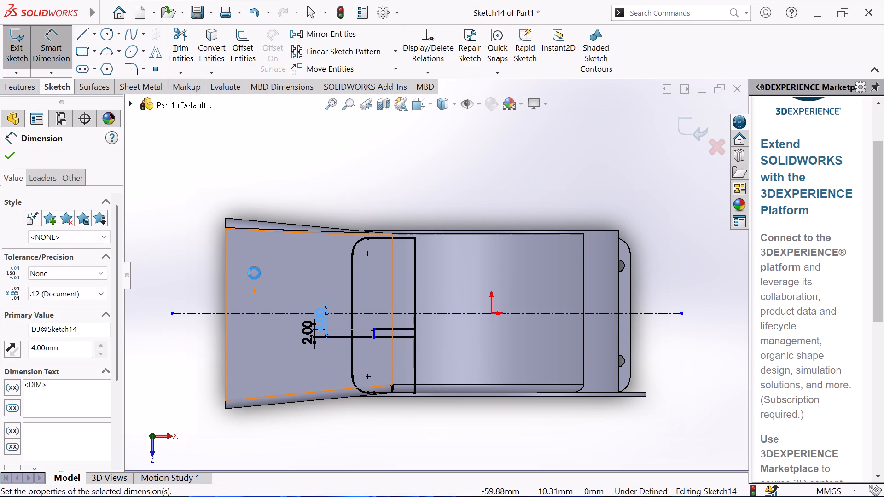
# Dimension the long side of the rectangle below the centerline and set it to 10 mm.
pyautogui.click(382, 337)
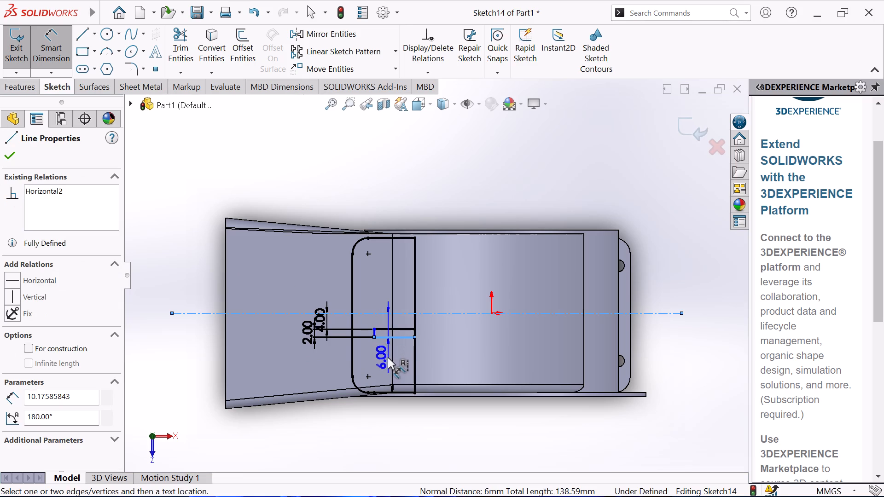
pyautogui.rightClick(387, 358)
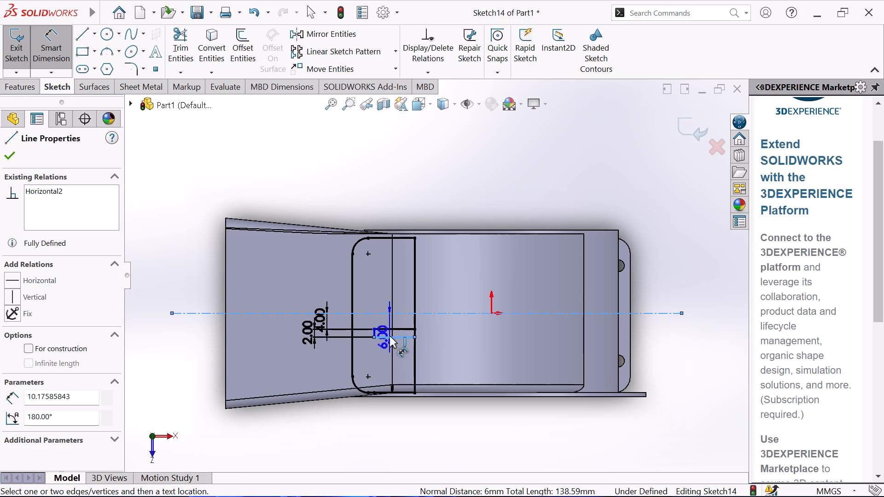
pyautogui.press('Escape')
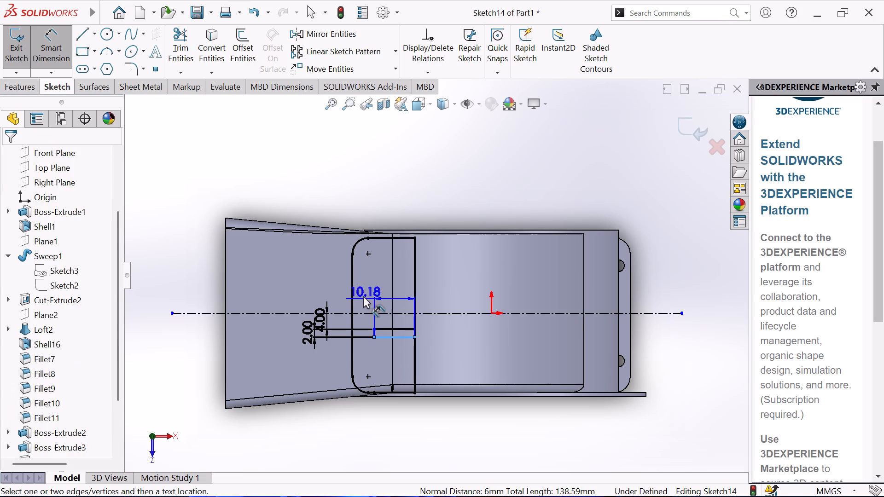
pyautogui.click(363, 295)
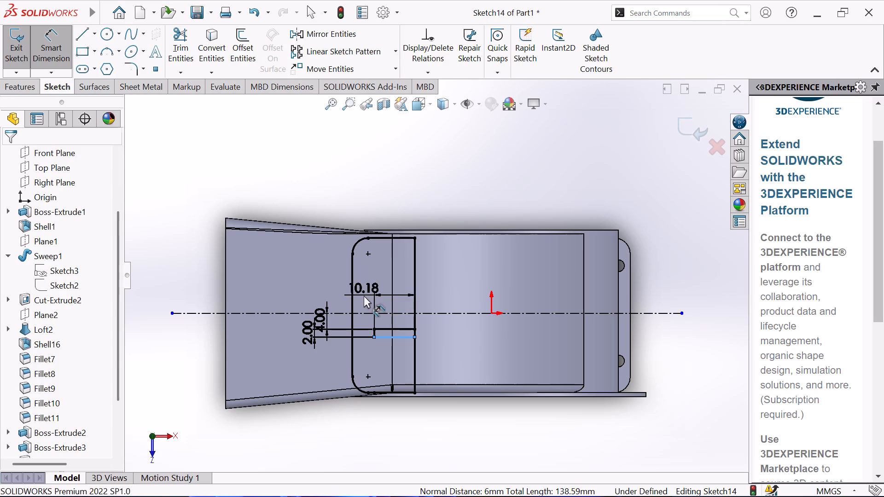
pyautogui.press('1')
pyautogui.press('0')
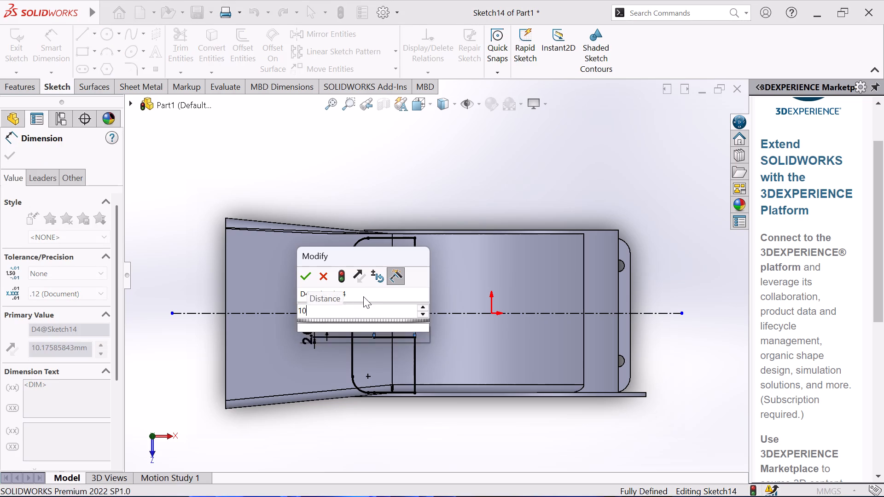
pyautogui.press('Return')
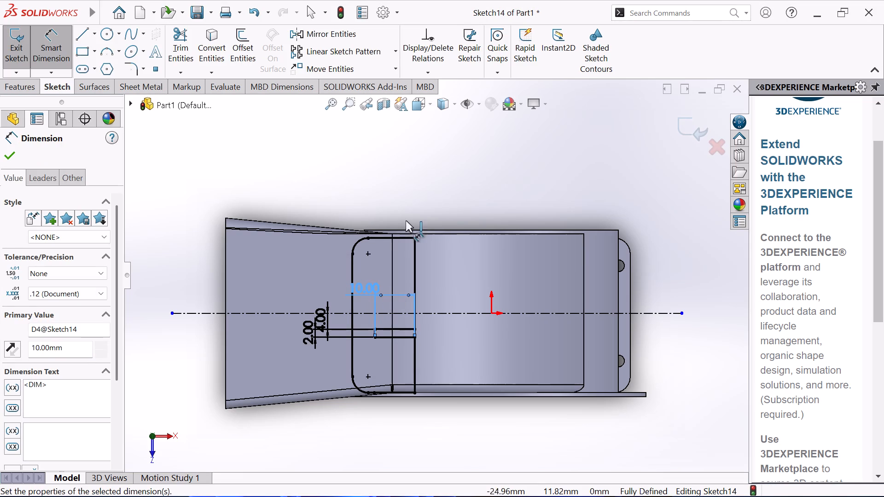
pyautogui.rightClick(447, 148)
pyautogui.click(471, 188)
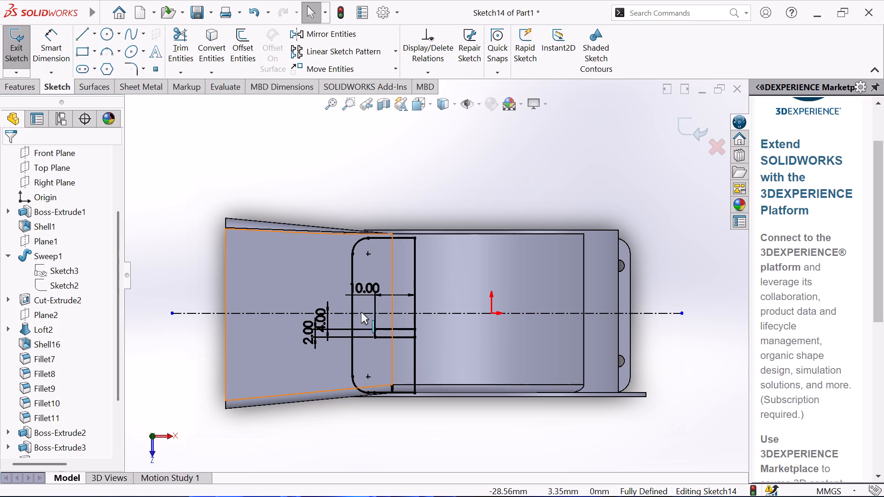
# Move the 10 mm length dimension to the clear area beneath the rectangle.
pyautogui.moveTo(360, 294); pyautogui.dragTo(371, 368)
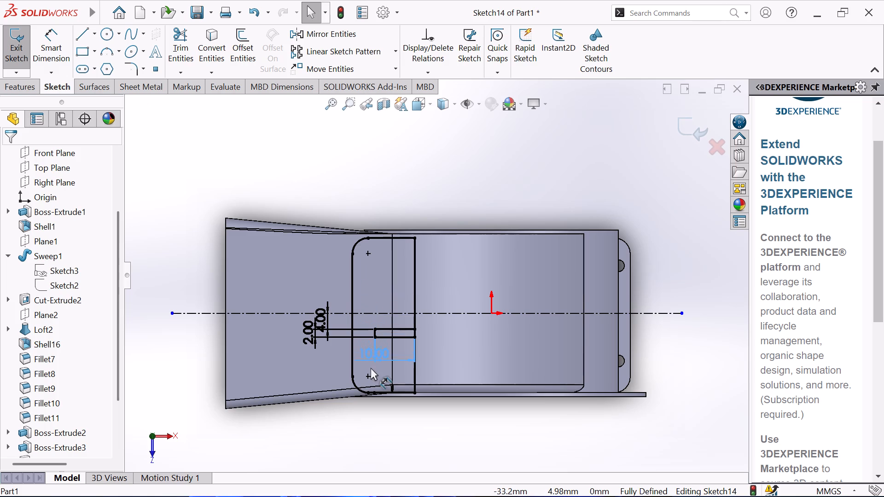
pyautogui.moveTo(371, 368); pyautogui.dragTo(371, 368)
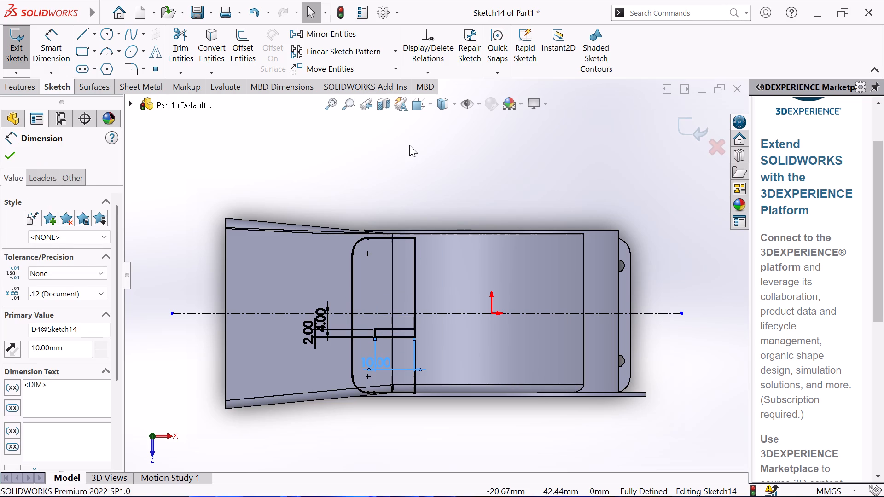
pyautogui.click(462, 164)
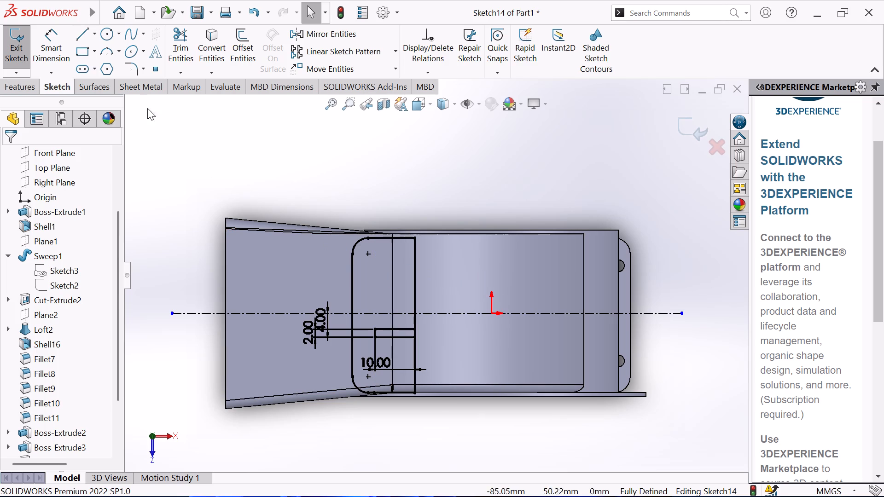
# Sketch a second corner rectangle about 10 by 3.2 mm above the centerline, starting on the bar end's straight inner edge.
pyautogui.click(83, 55)
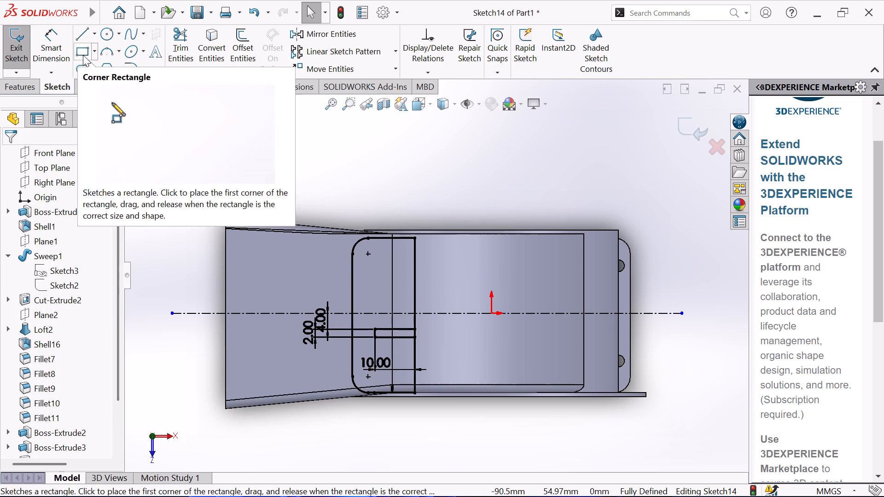
pyautogui.click(414, 289)
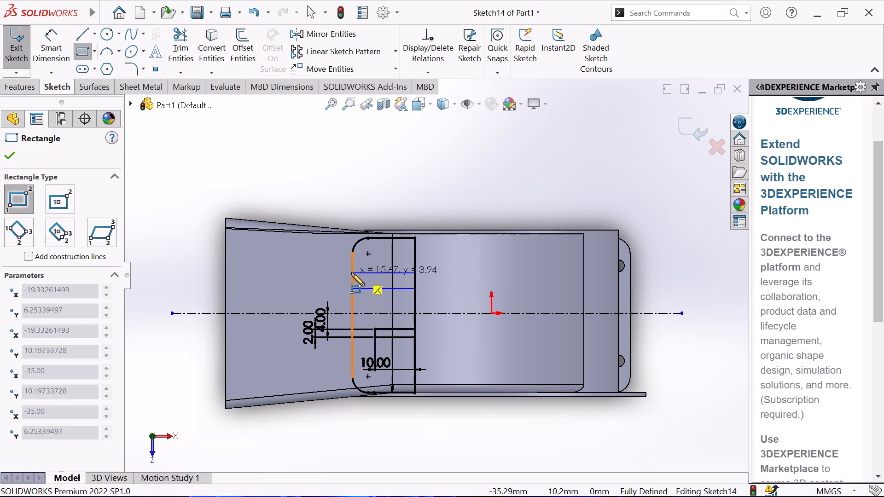
pyautogui.click(375, 276)
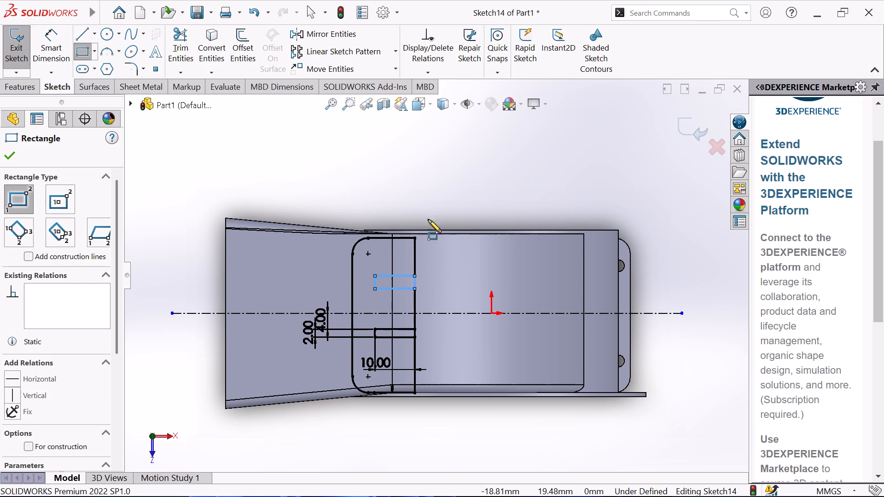
pyautogui.rightClick(435, 198)
pyautogui.click(463, 203)
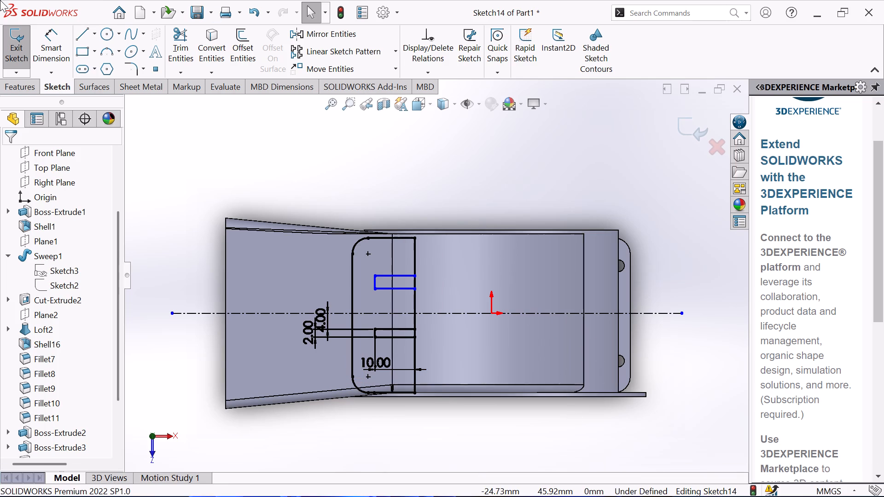
# Dimension the upper rectangle's short side and set it to 2 mm.
pyautogui.click(53, 47)
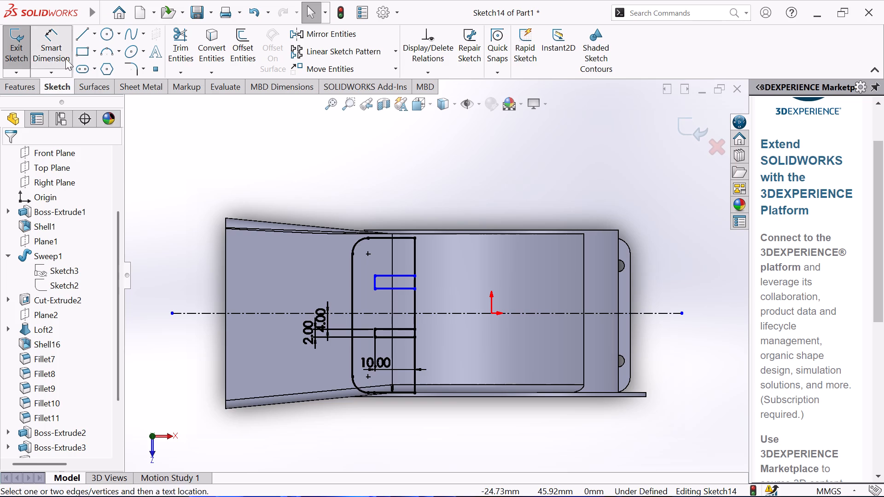
pyautogui.click(374, 282)
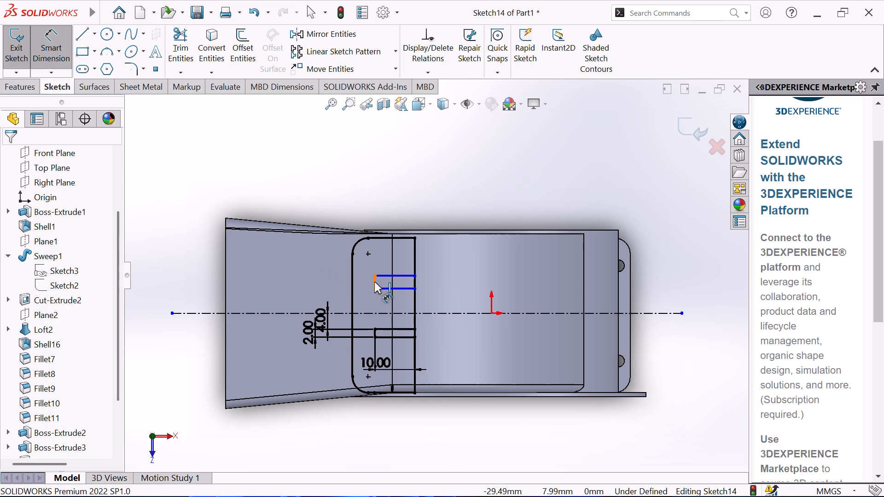
pyautogui.click(318, 278)
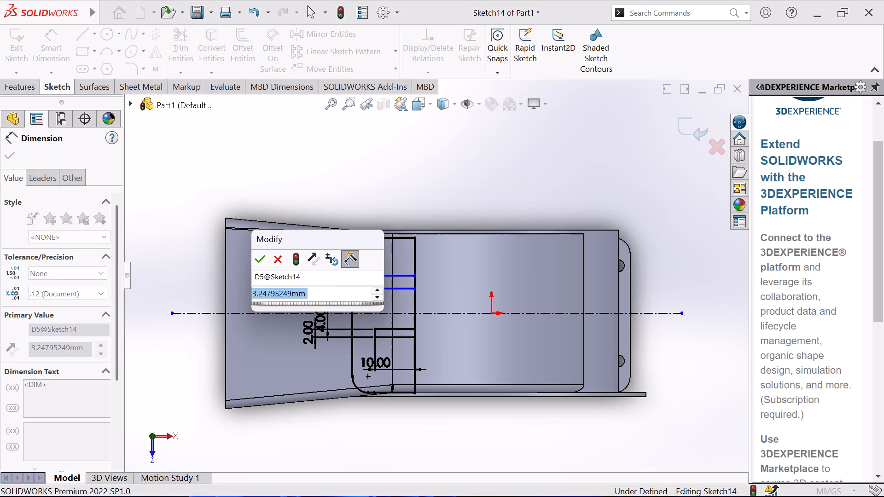
pyautogui.press('2')
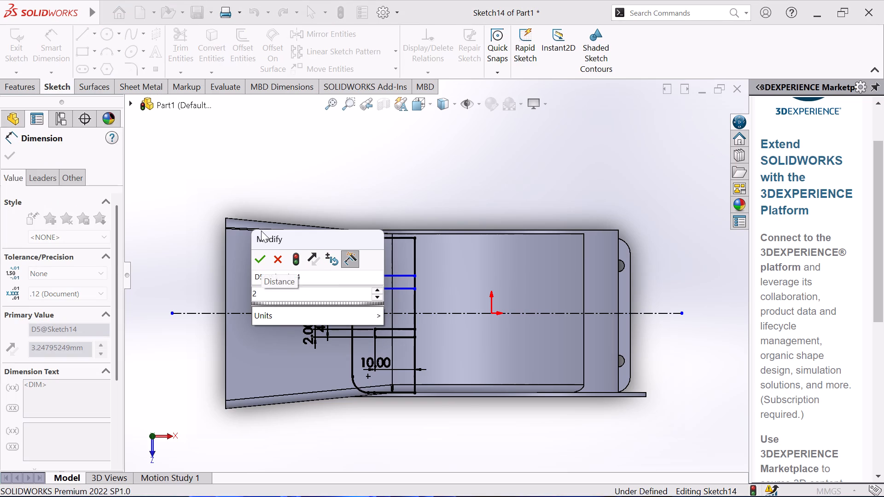
pyautogui.press('Return')
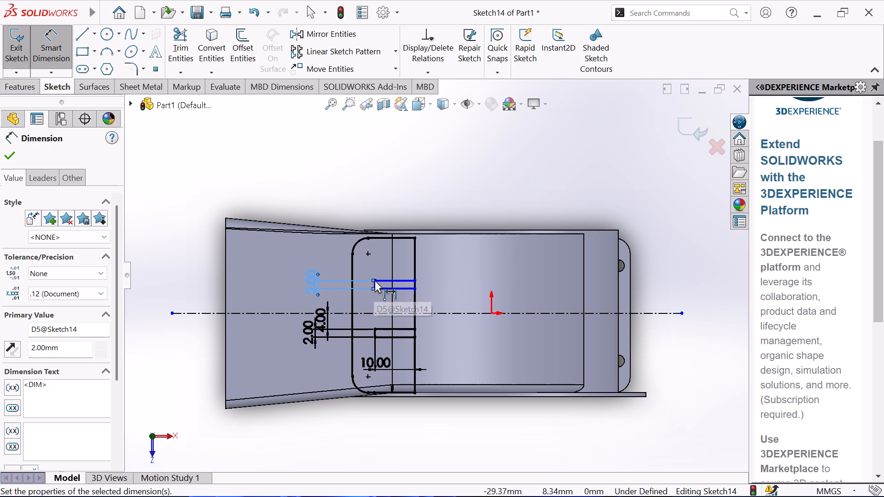
# Dimension the upper rectangle's long side at 10 mm.
pyautogui.click(381, 280)
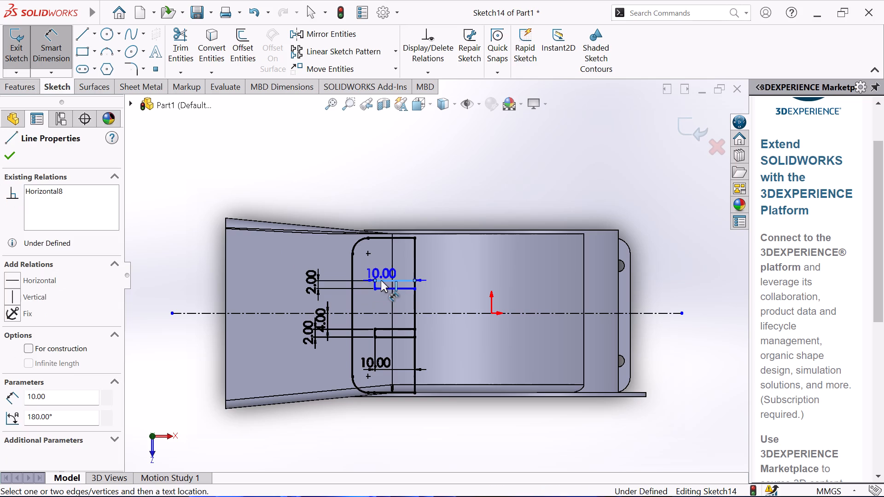
pyautogui.click(381, 267)
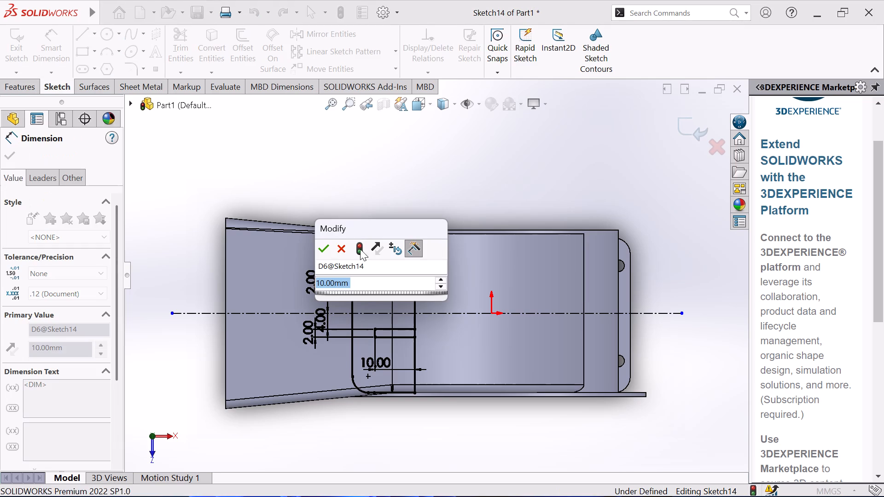
pyautogui.click(326, 246)
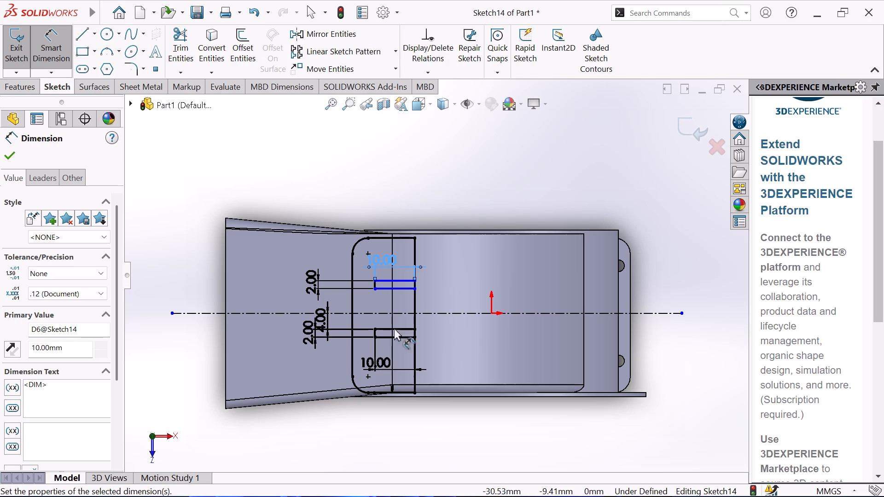
# Dimension the distance from the centerline to the upper rectangle's nearest long side and set it to 4 mm.
pyautogui.click(405, 290)
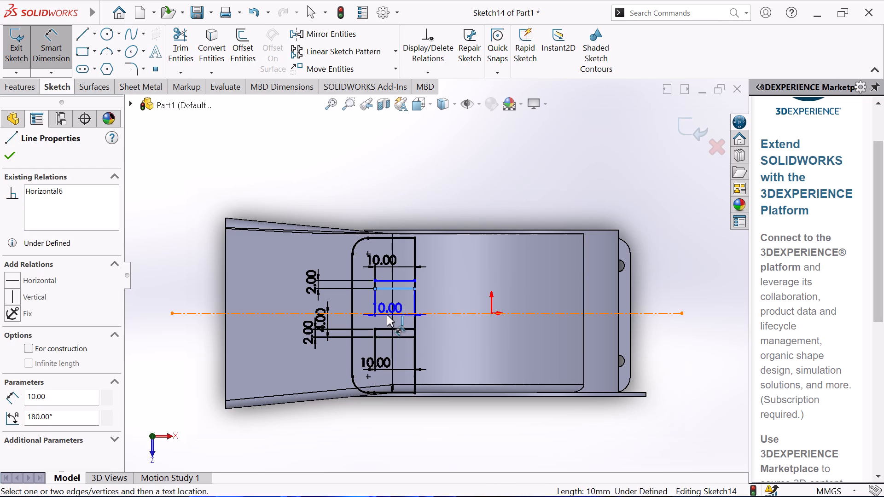
pyautogui.click(387, 315)
pyautogui.click(366, 304)
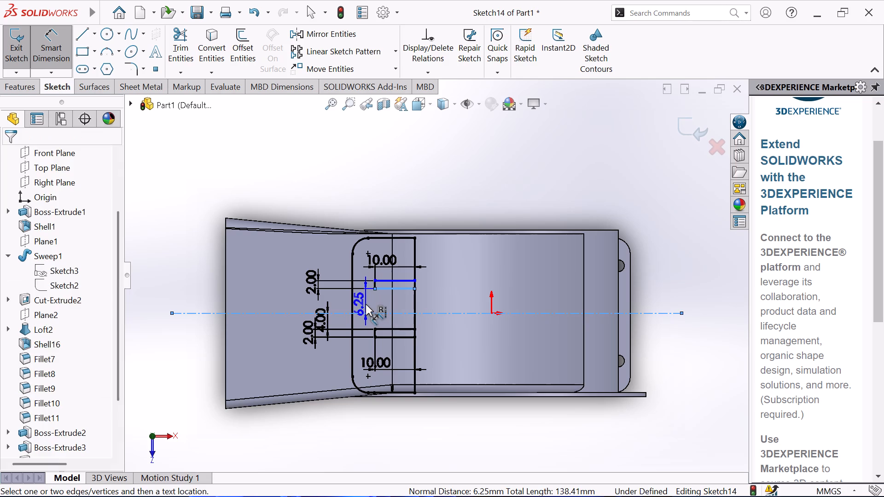
pyautogui.press('4')
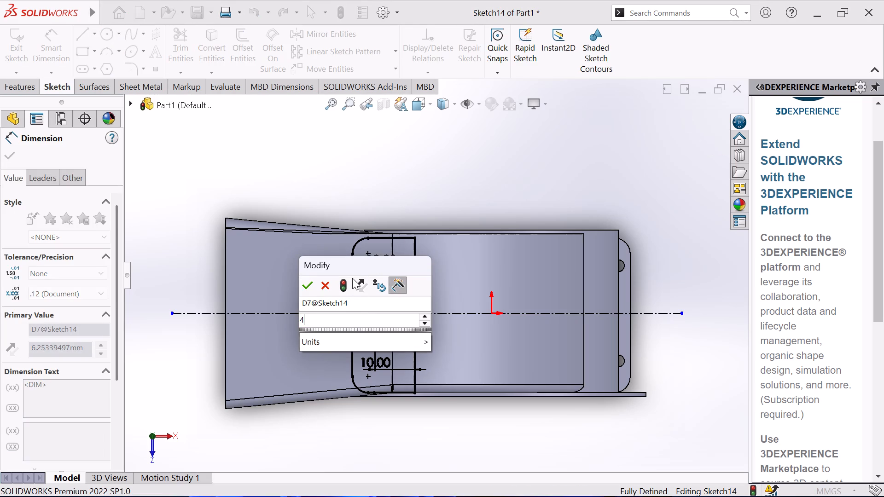
pyautogui.press('Return')
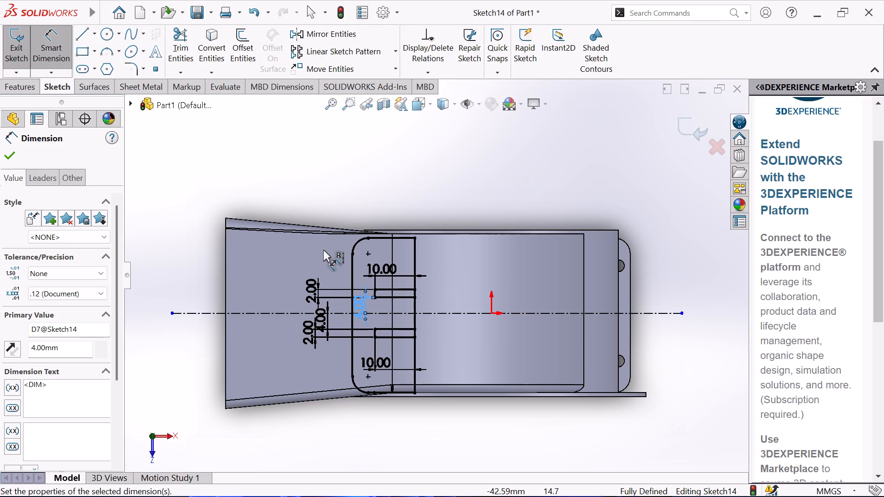
pyautogui.rightClick(354, 179)
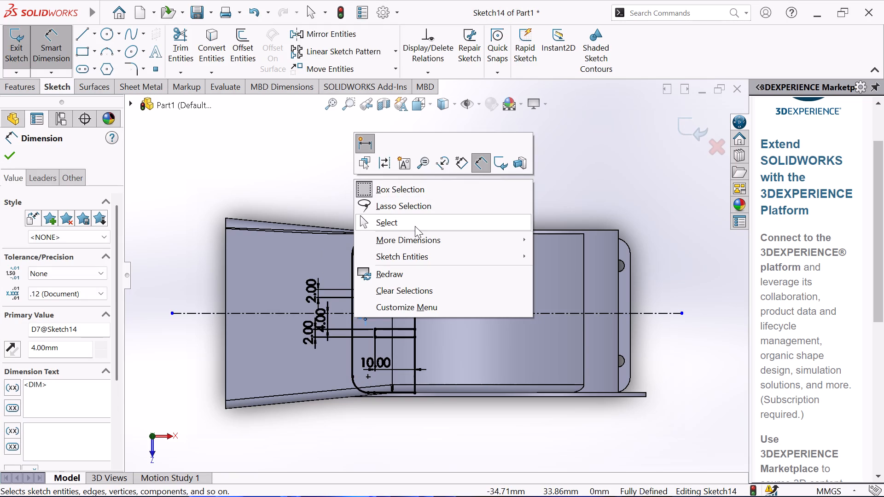
pyautogui.click(415, 226)
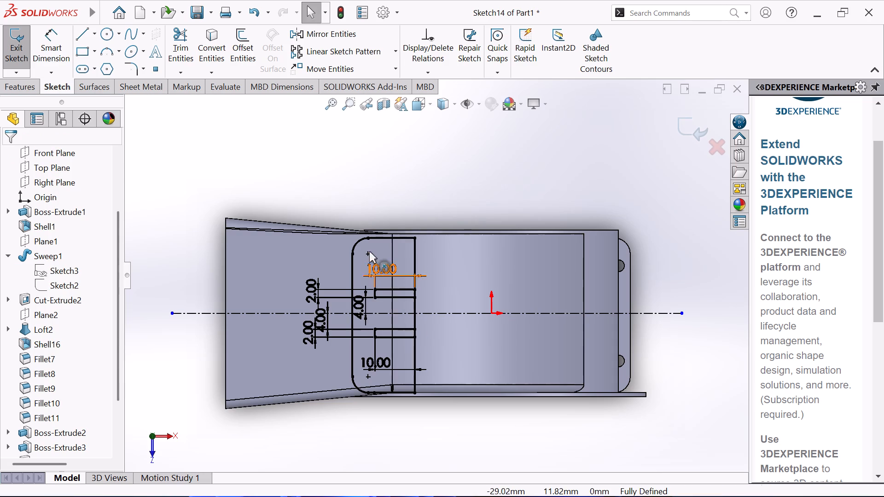
# Trim away the bar-end outline around the two small rectangles, including its rounded corners and the straight inner edge outside them.
pyautogui.scroll(-2, 363, 281)
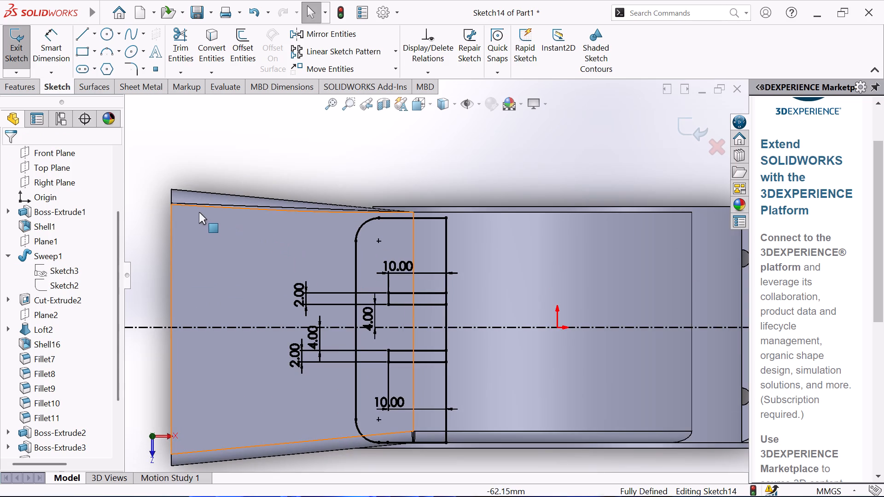
pyautogui.click(183, 42)
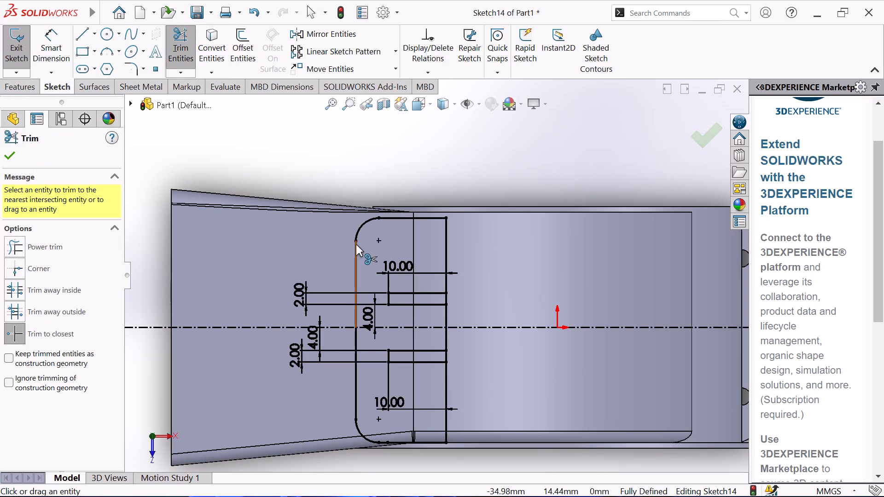
pyautogui.click(356, 244)
pyautogui.click(357, 233)
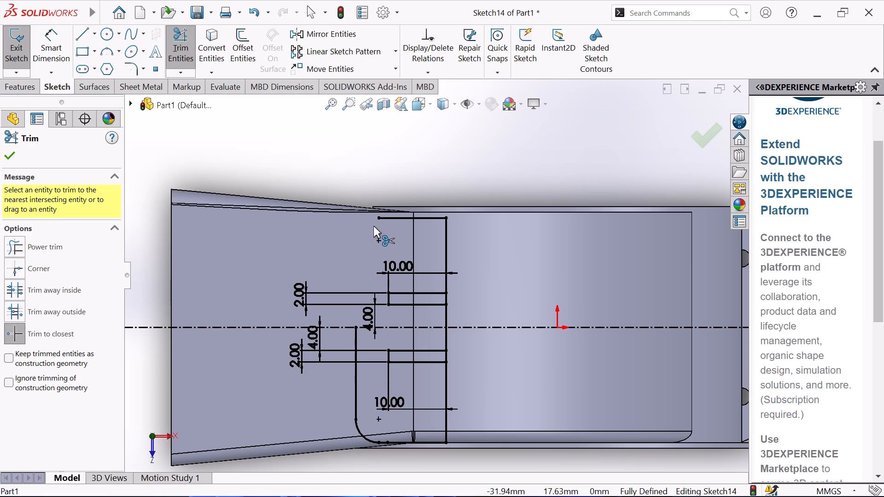
pyautogui.click(385, 217)
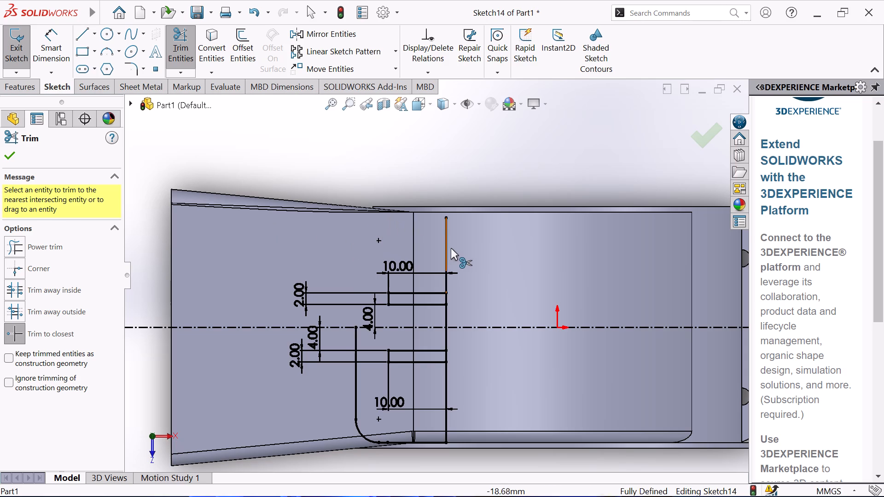
pyautogui.click(448, 249)
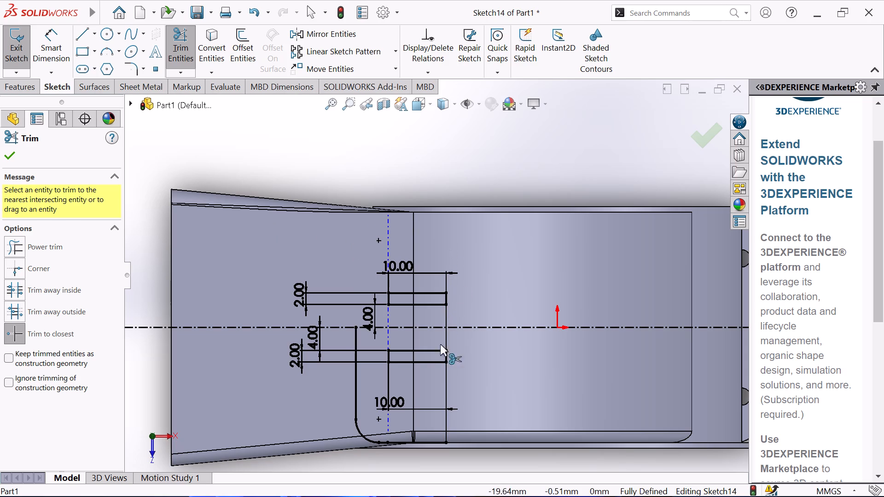
pyautogui.click(354, 405)
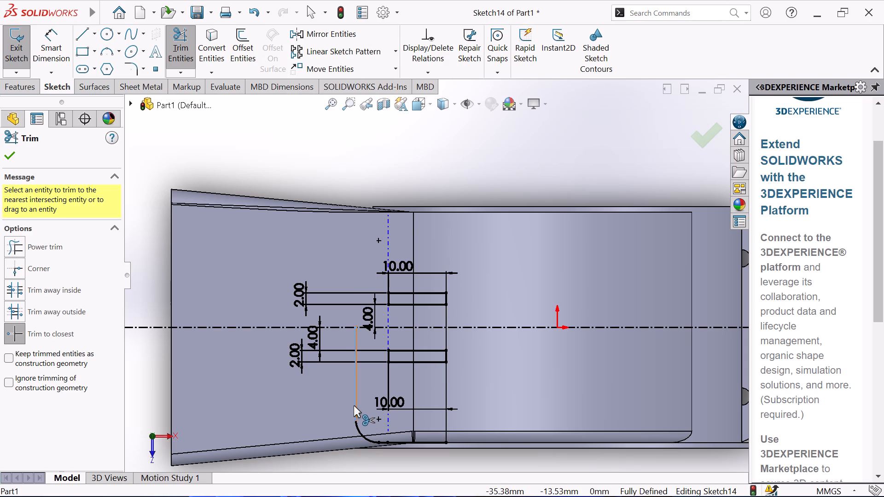
pyautogui.click(354, 424)
pyautogui.click(380, 444)
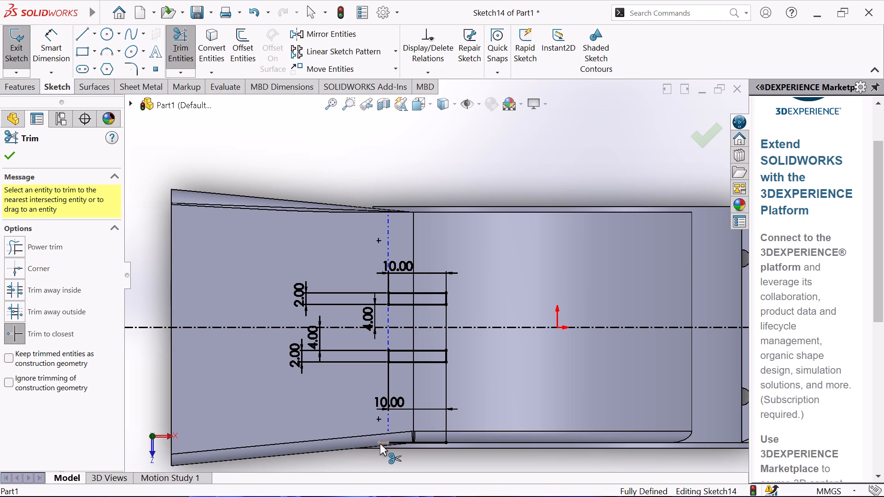
pyautogui.click(394, 443)
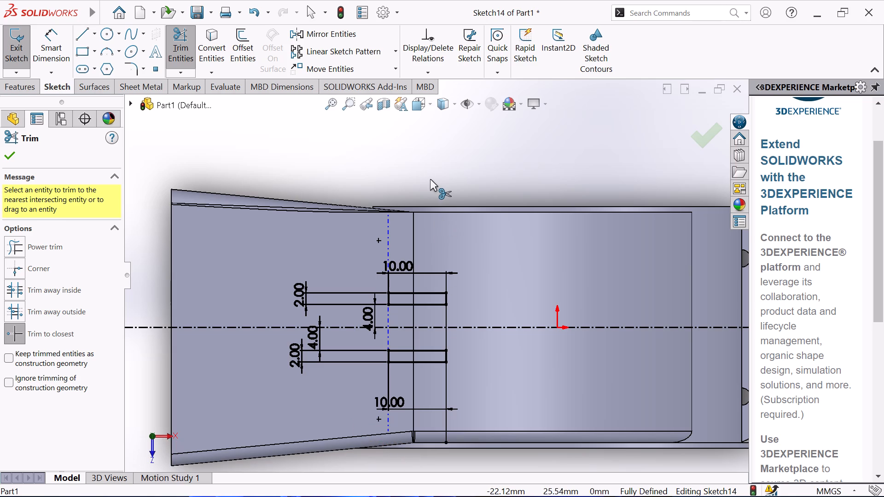
pyautogui.rightClick(430, 179)
pyautogui.click(449, 224)
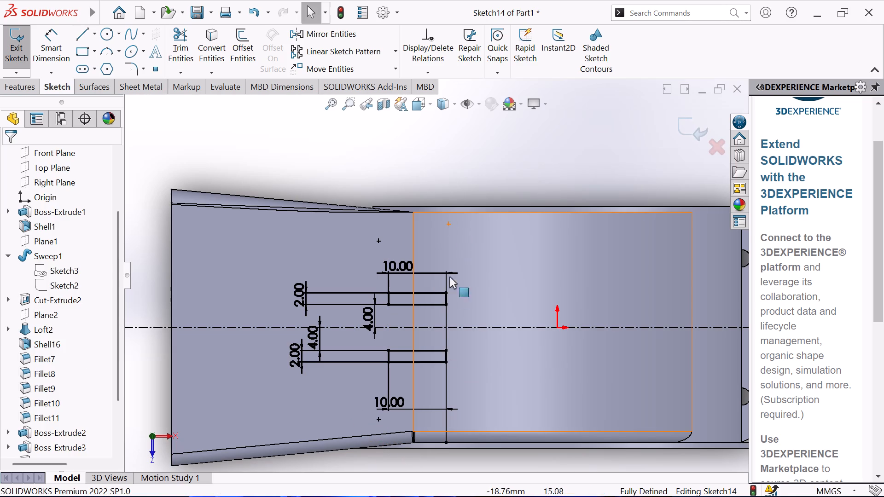
# Examine how the two trimmed rectangles on the bar end sit relative to the housing's cylindrical wall and rim.
pyautogui.scroll(2, 446, 288)
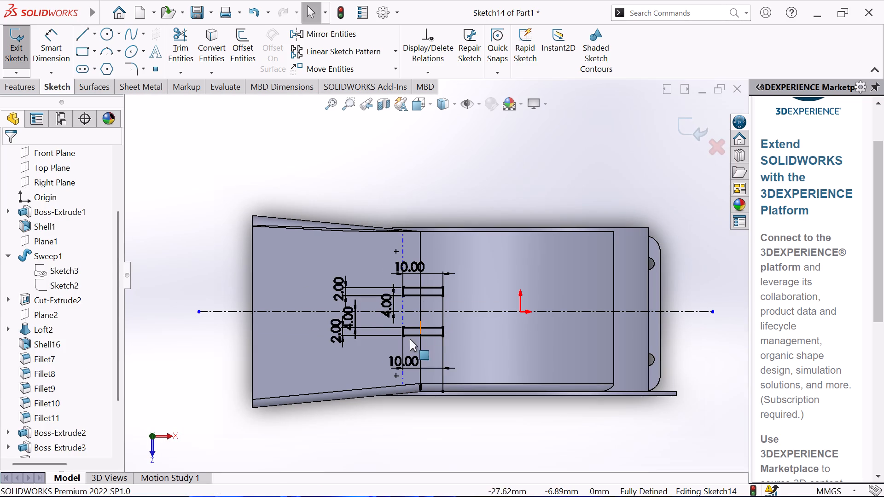
pyautogui.scroll(-1, 455, 305)
pyautogui.moveTo(455, 304); pyautogui.dragTo(455, 298, button='middle')
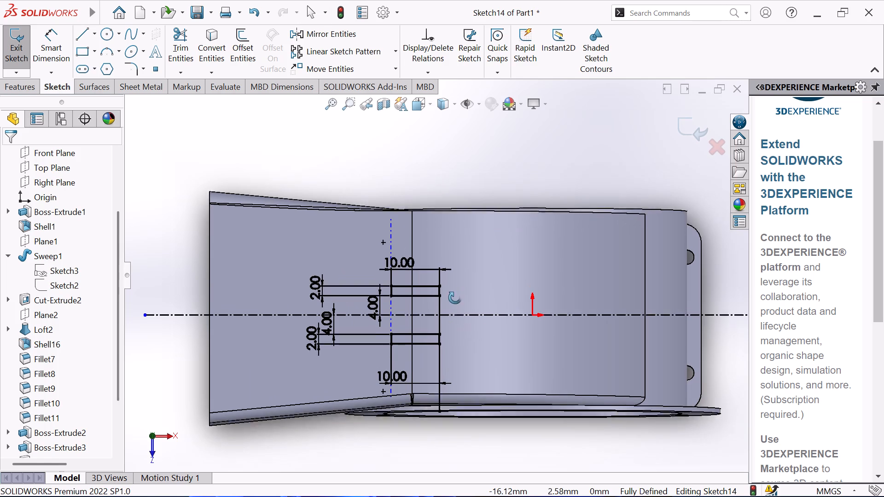
pyautogui.moveTo(455, 298); pyautogui.dragTo(491, 186, button='middle')
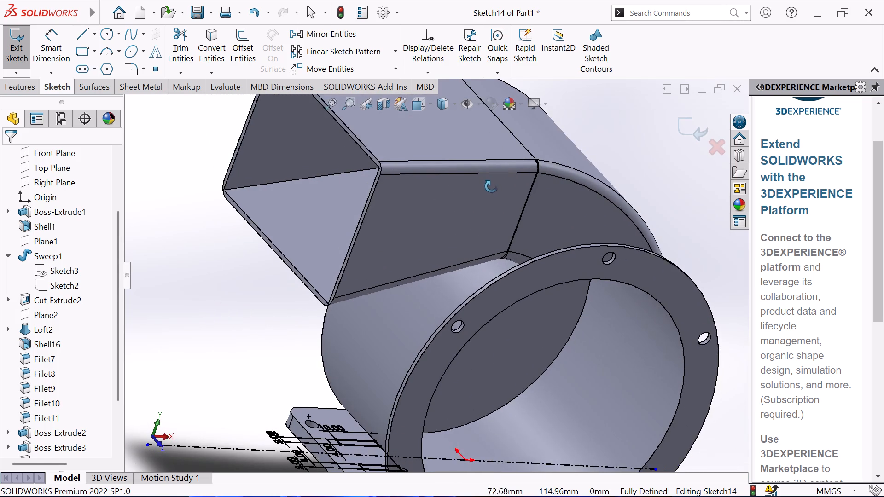
pyautogui.moveTo(491, 186); pyautogui.dragTo(494, 186, button='middle')
pyautogui.scroll(-2, 471, 375)
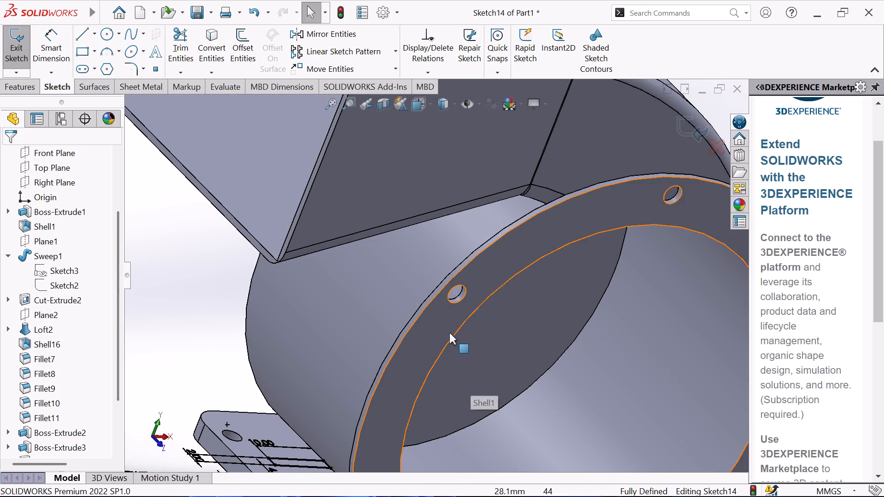
pyautogui.scroll(3, 448, 330)
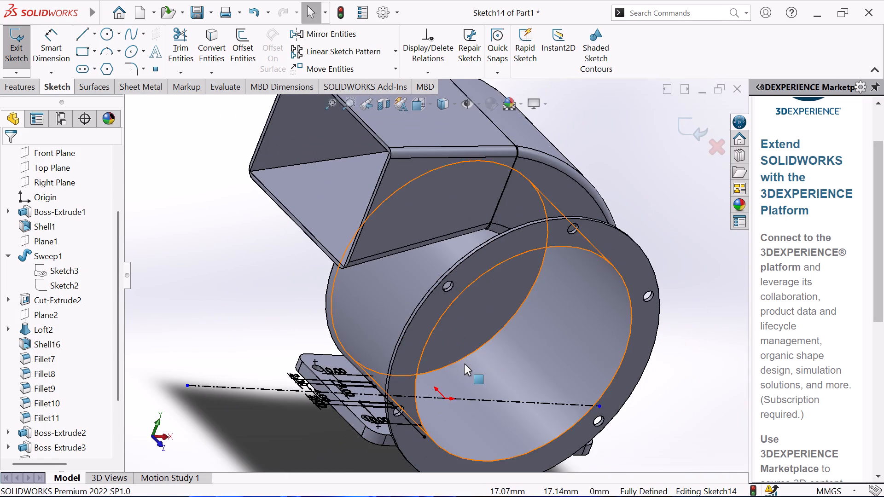
pyautogui.moveTo(464, 363); pyautogui.dragTo(463, 385, button='middle')
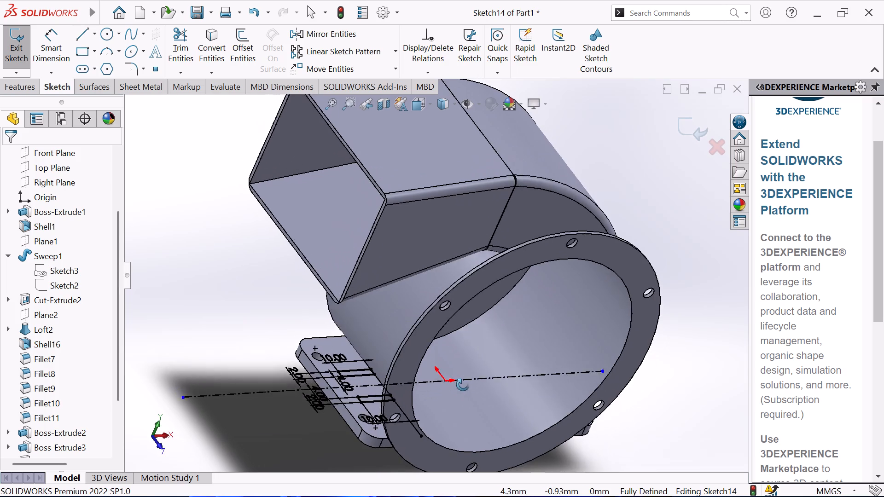
pyautogui.moveTo(463, 385); pyautogui.dragTo(479, 396, button='middle')
pyautogui.scroll(-2, 475, 394)
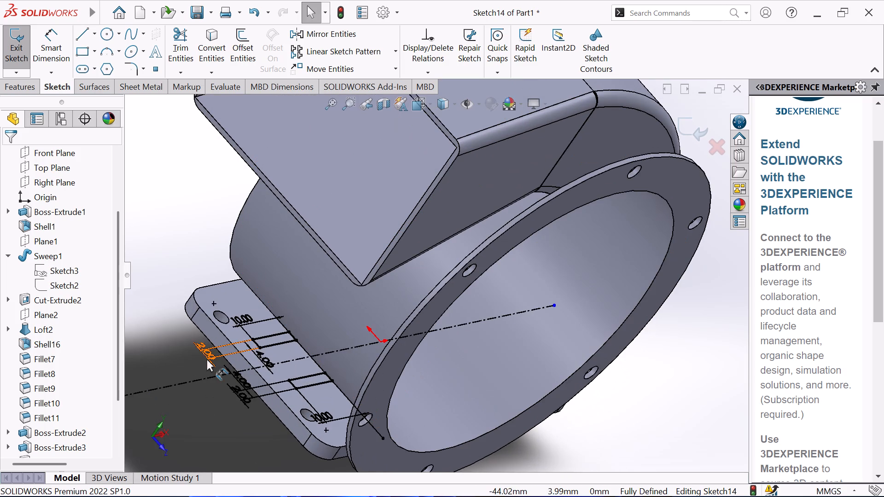
pyautogui.scroll(-2, 211, 358)
pyautogui.moveTo(214, 358); pyautogui.dragTo(208, 320, button='middle')
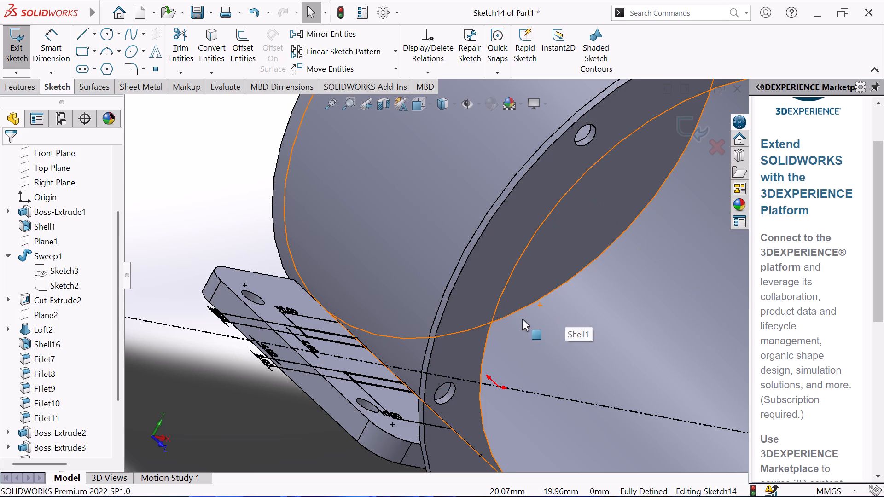
pyautogui.scroll(-1, 509, 302)
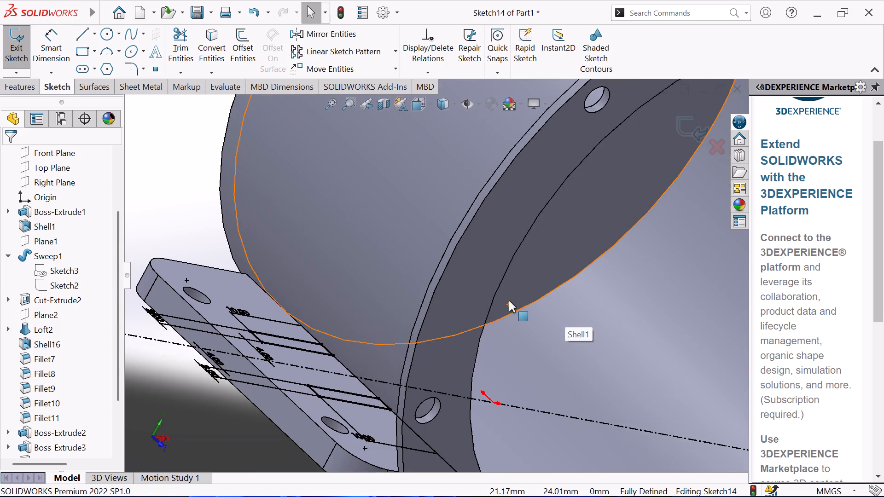
pyautogui.scroll(2, 506, 299)
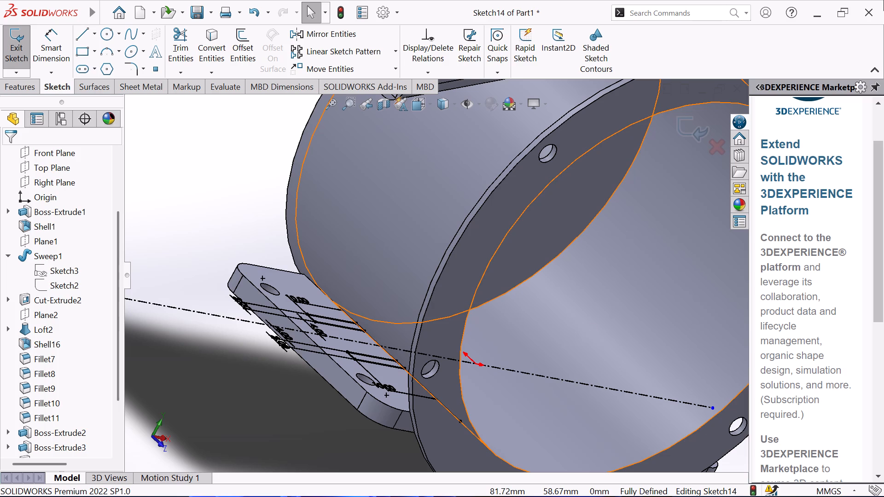
pyautogui.scroll(4, 430, 353)
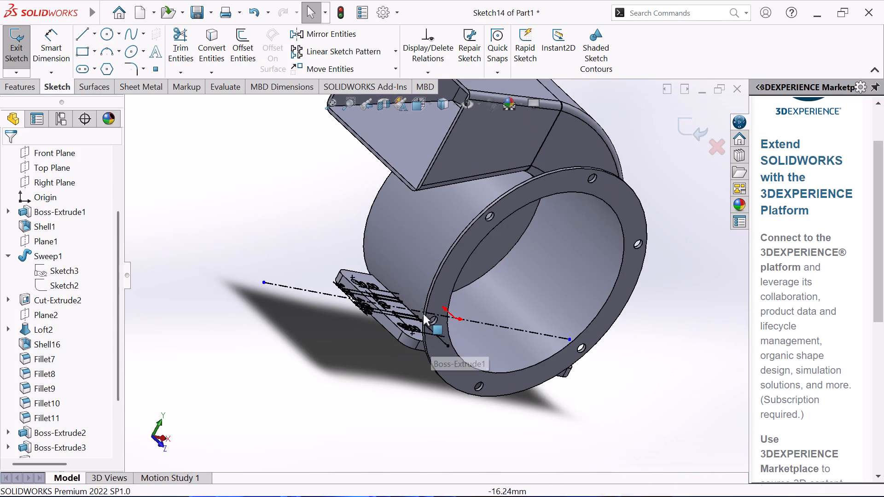
pyautogui.scroll(4, 439, 273)
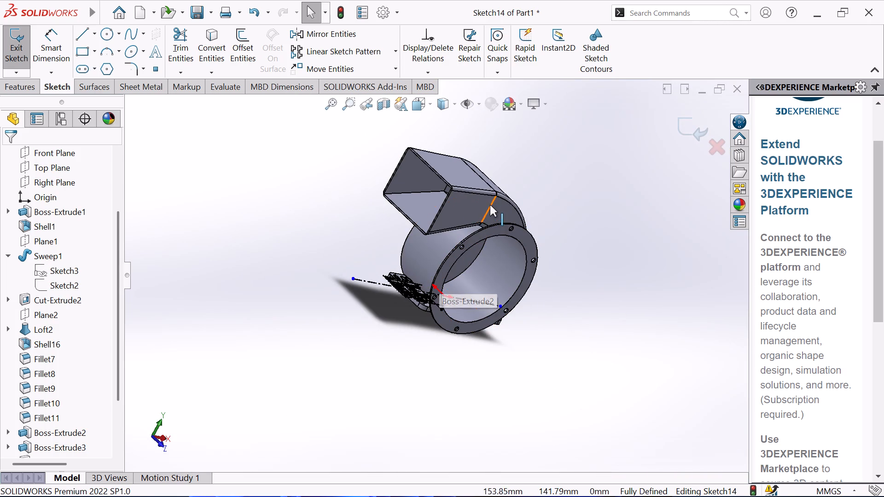
pyautogui.scroll(-2, 489, 204)
pyautogui.scroll(-2, 396, 338)
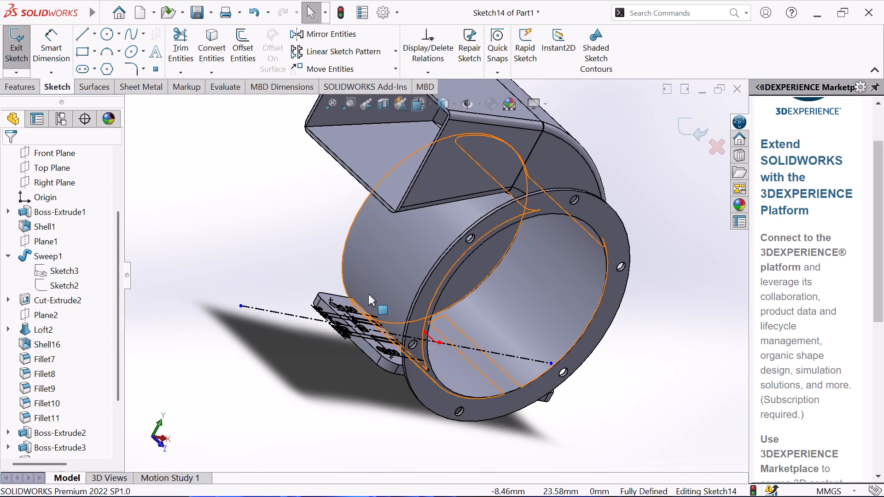
pyautogui.moveTo(367, 292); pyautogui.dragTo(357, 350, button='middle')
pyautogui.scroll(-1, 362, 304)
pyautogui.scroll(-3, 361, 348)
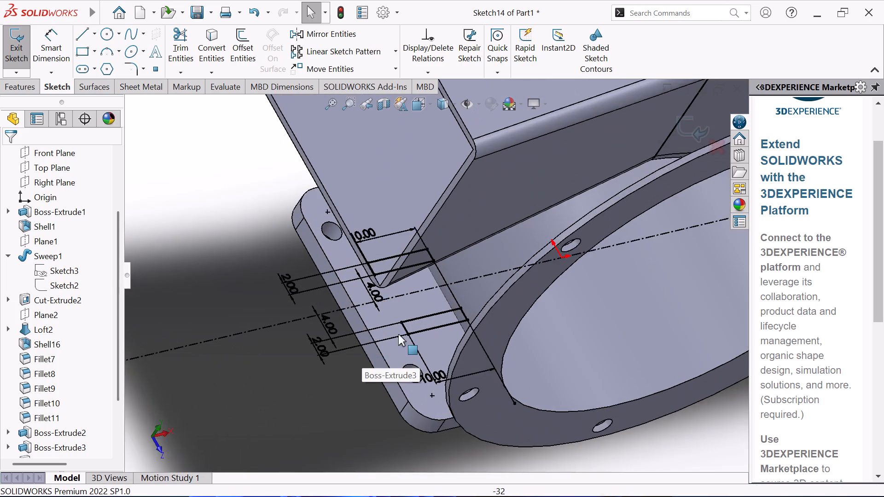
pyautogui.scroll(1, 494, 314)
pyautogui.moveTo(489, 284); pyautogui.dragTo(482, 228, button='middle')
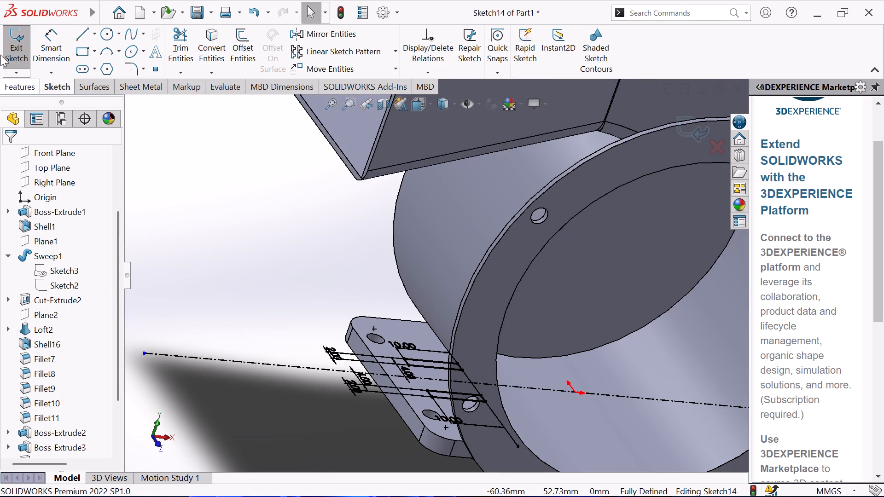
# Extrude both 10 by 2 mm rectangle regions Up To Surface, ending on the housing's outer cylindrical face, with Merge result on.
pyautogui.click(20, 93)
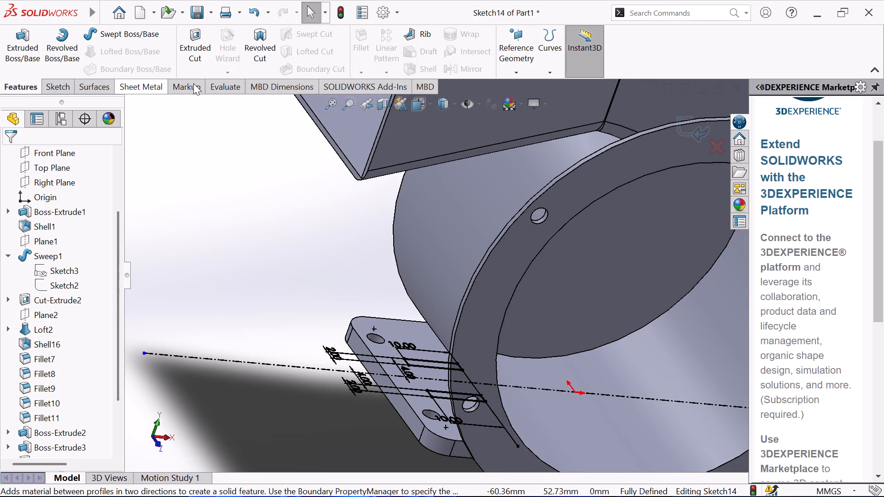
pyautogui.click(15, 37)
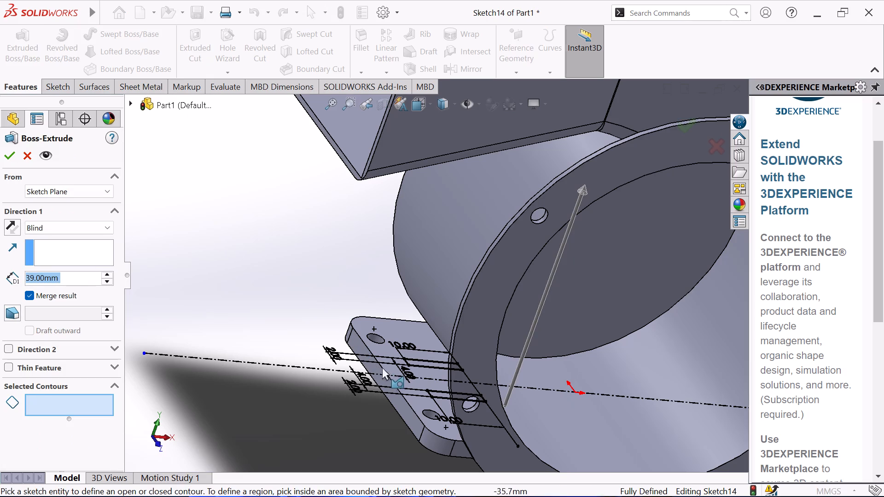
pyautogui.moveTo(451, 295); pyautogui.dragTo(451, 301, button='middle')
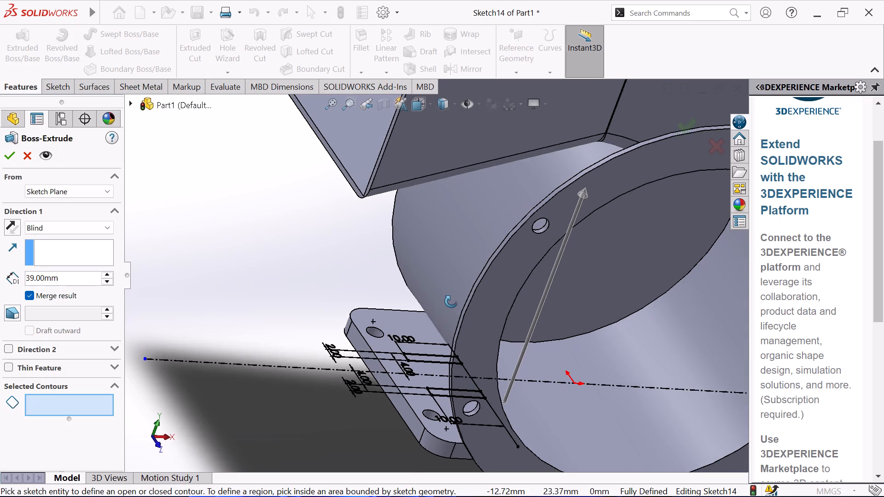
pyautogui.moveTo(451, 301); pyautogui.dragTo(444, 301, button='middle')
pyautogui.scroll(-1, 451, 301)
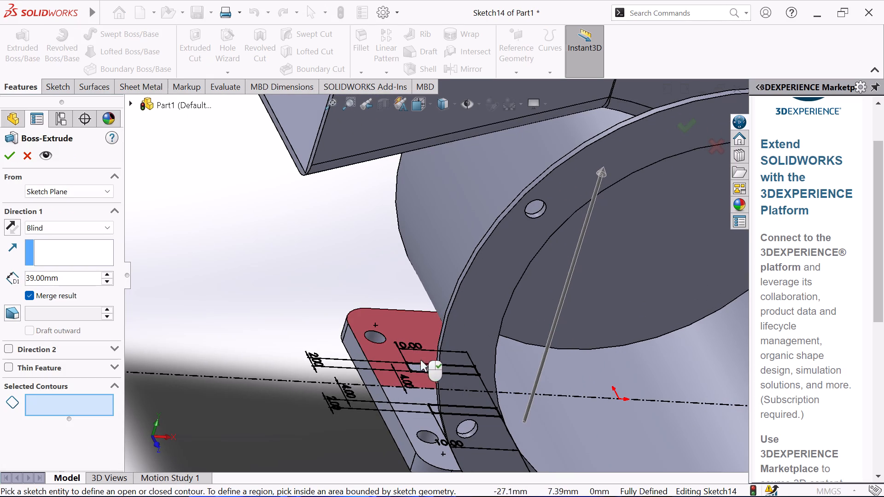
pyautogui.click(424, 366)
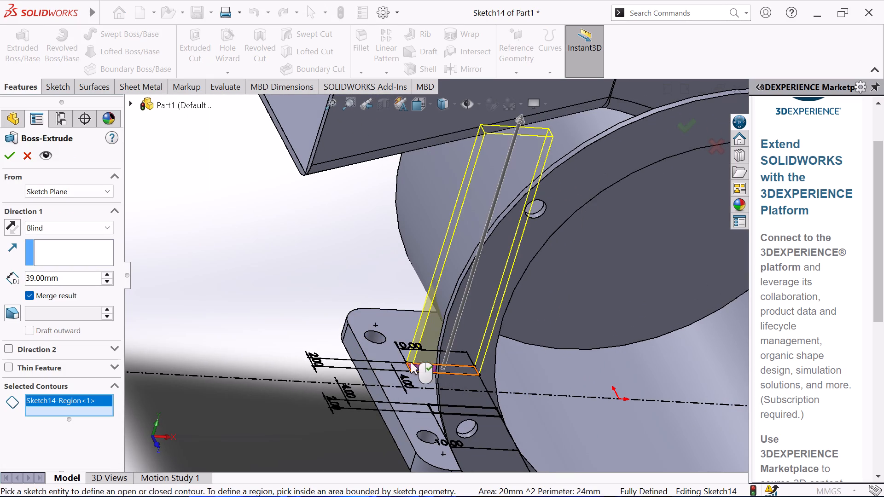
pyautogui.moveTo(301, 323); pyautogui.dragTo(315, 344, button='middle')
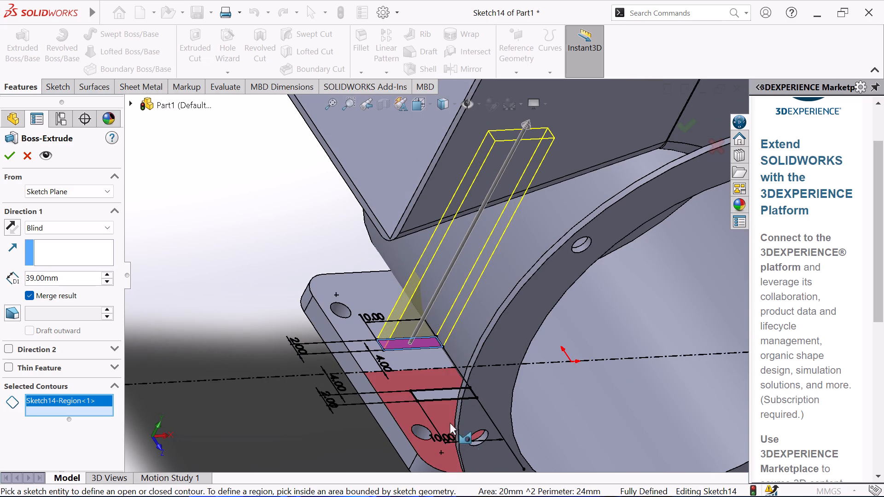
pyautogui.click(431, 393)
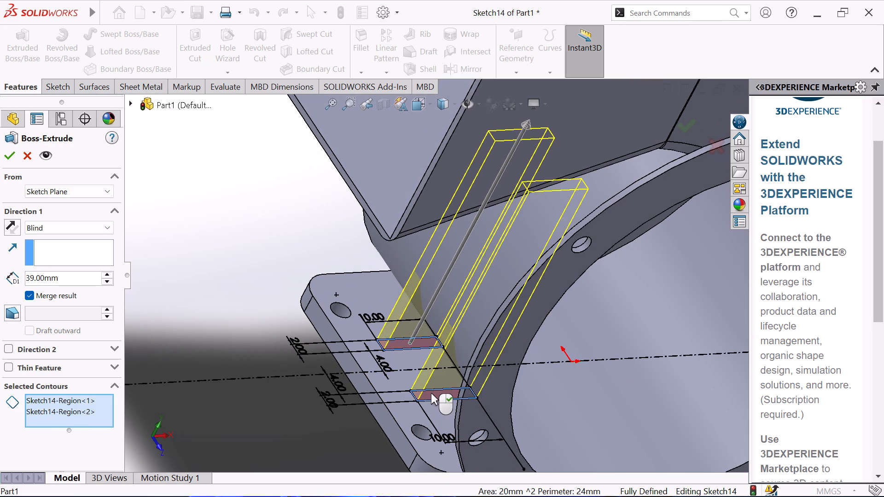
pyautogui.click(66, 229)
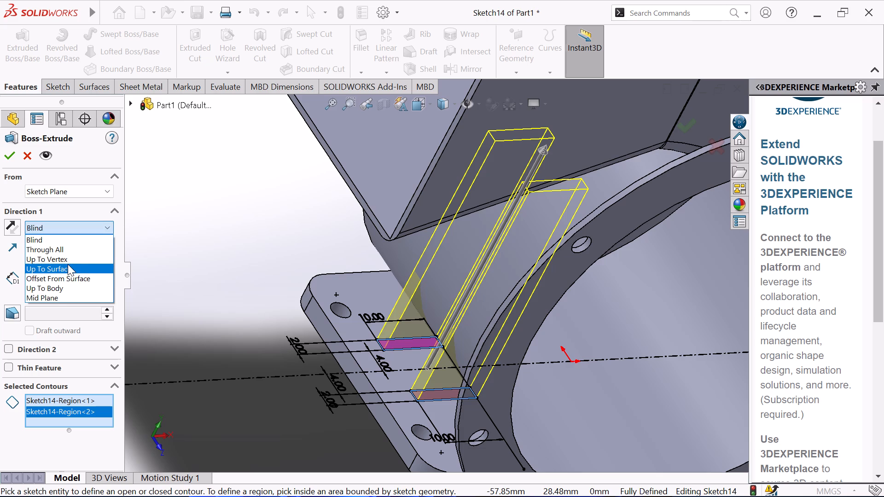
pyautogui.click(69, 265)
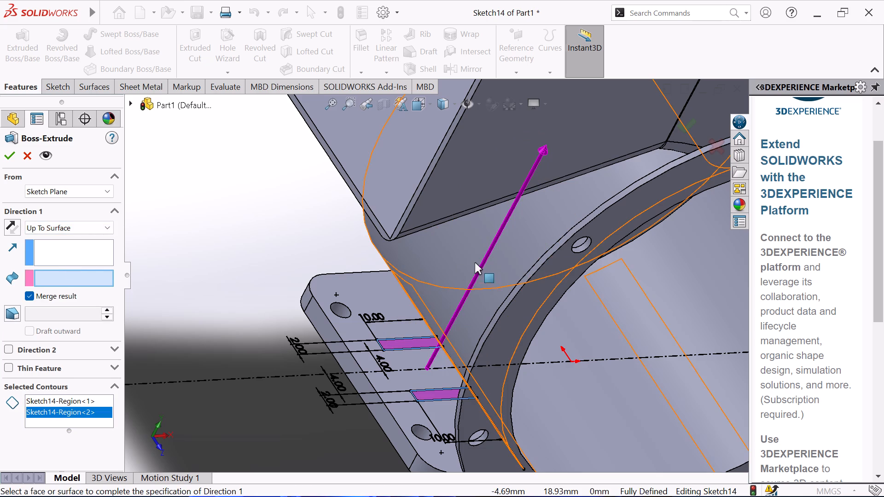
pyautogui.click(473, 260)
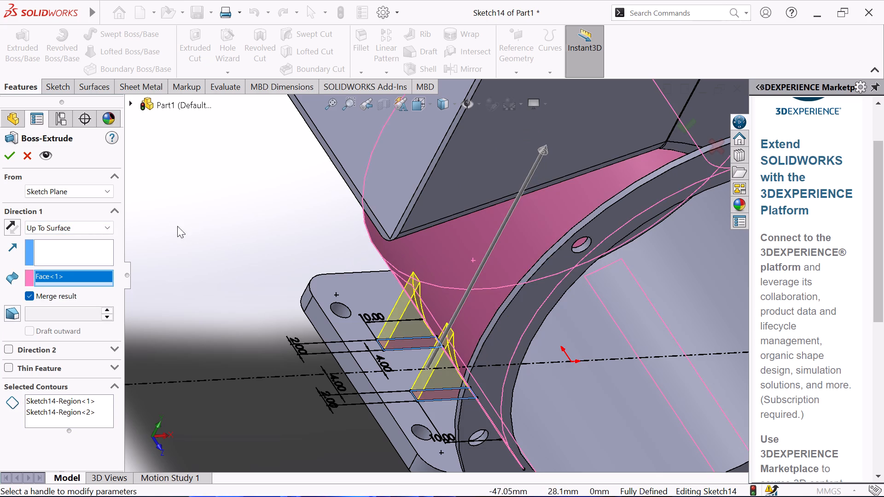
pyautogui.click(12, 156)
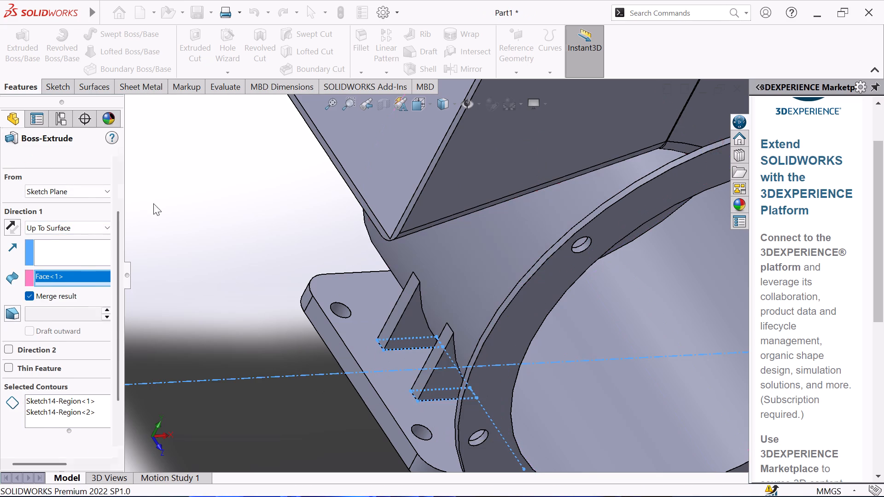
# Examine the two new support ribs and how they meet the housing's cylindrical wall and the bar end.
pyautogui.click(209, 218)
pyautogui.scroll(1, 276, 223)
pyautogui.middleClick(277, 220)
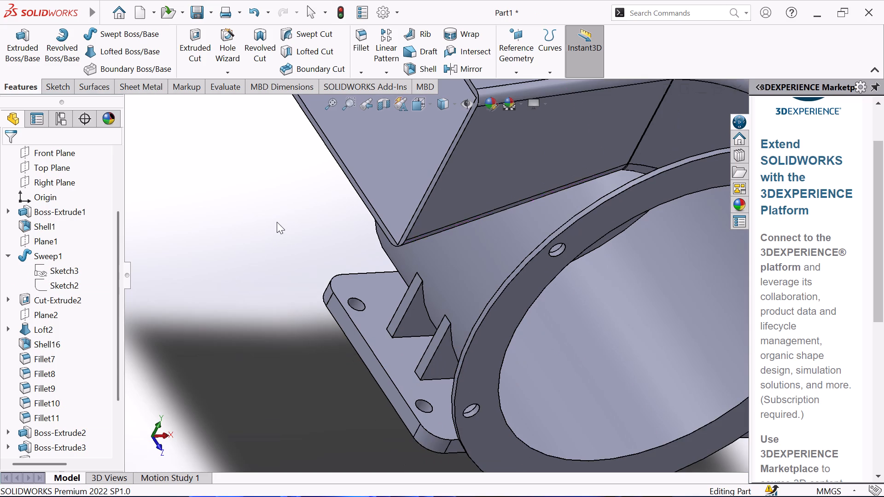
pyautogui.moveTo(252, 255); pyautogui.dragTo(272, 260, button='middle')
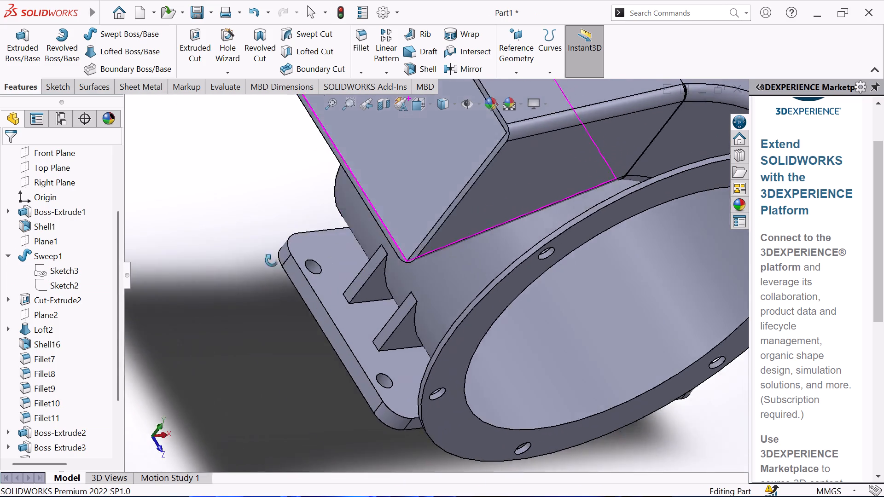
pyautogui.moveTo(272, 260); pyautogui.dragTo(279, 294, button='middle')
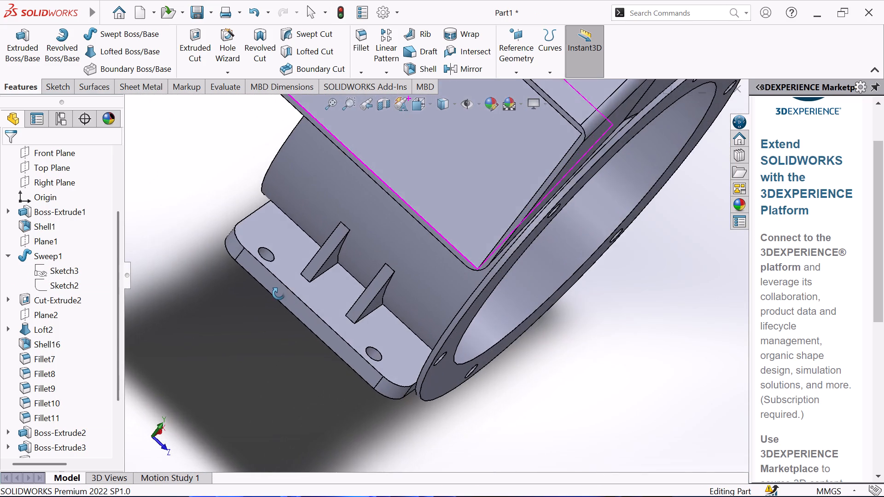
pyautogui.moveTo(279, 294); pyautogui.dragTo(248, 270, button='middle')
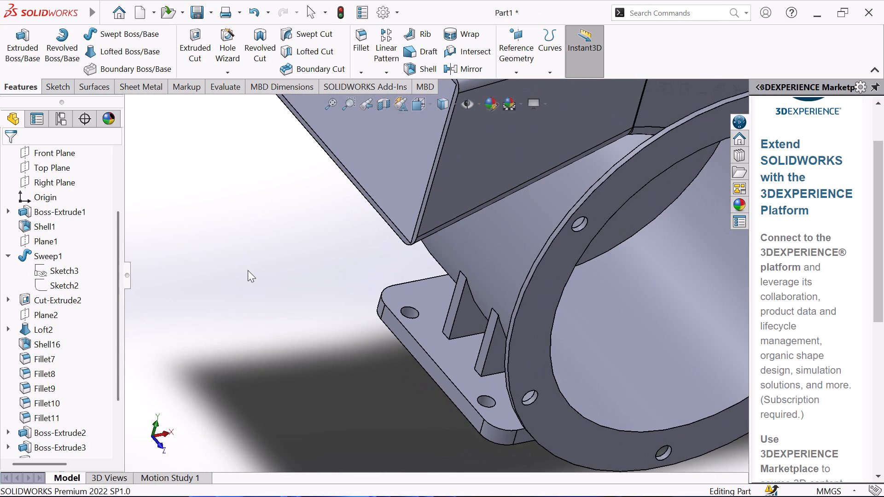
pyautogui.scroll(2, 552, 264)
pyautogui.scroll(1, 523, 231)
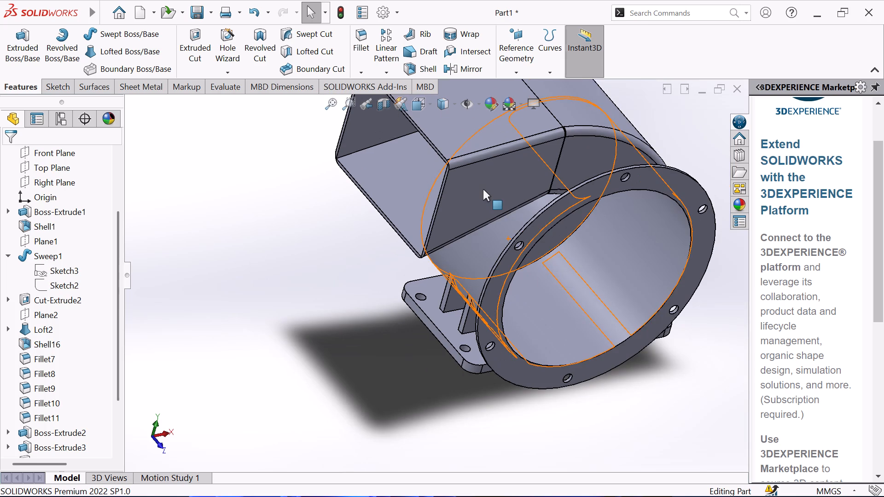
pyautogui.scroll(-1, 629, 272)
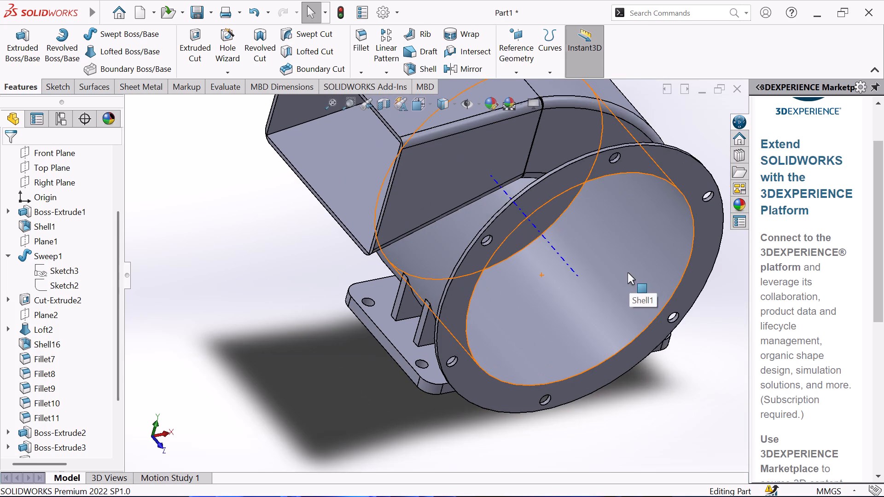
pyautogui.moveTo(622, 268); pyautogui.dragTo(586, 263, button='middle')
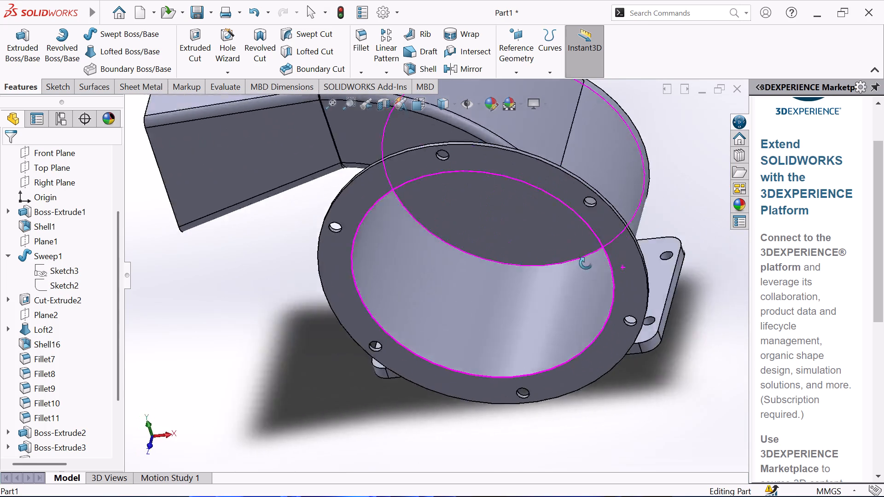
pyautogui.moveTo(586, 263); pyautogui.dragTo(653, 253, button='middle')
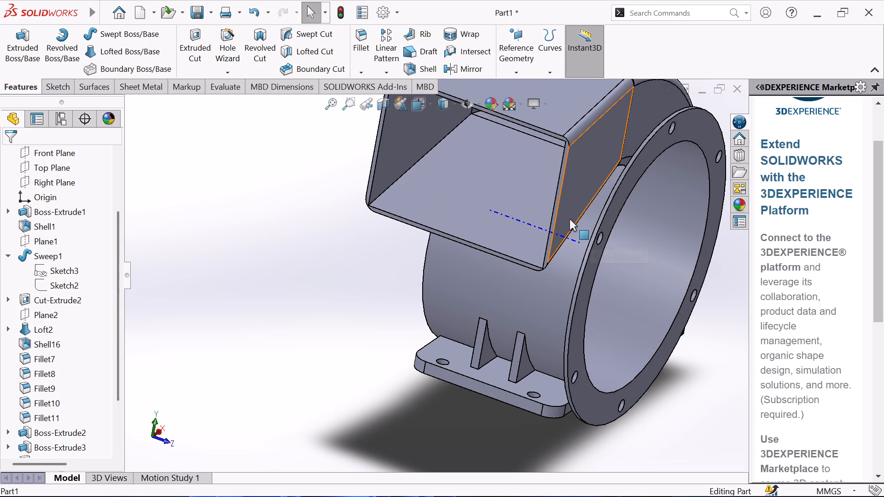
pyautogui.scroll(2, 563, 242)
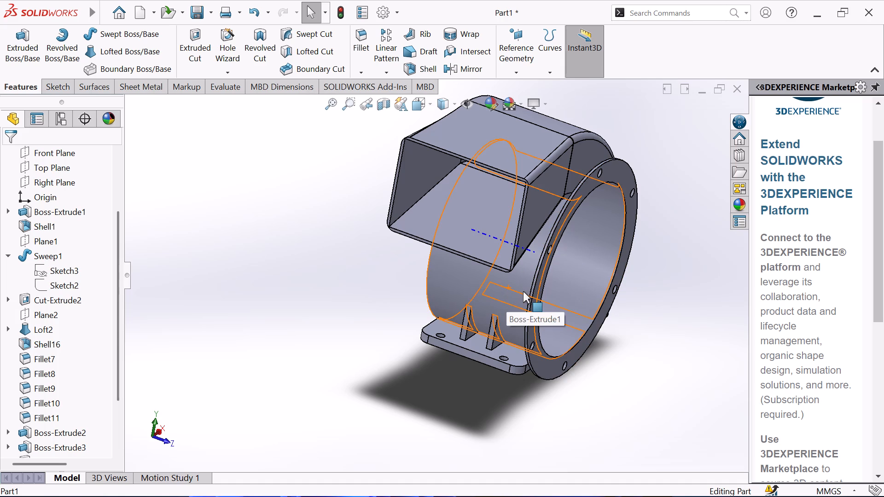
pyautogui.scroll(1, 564, 293)
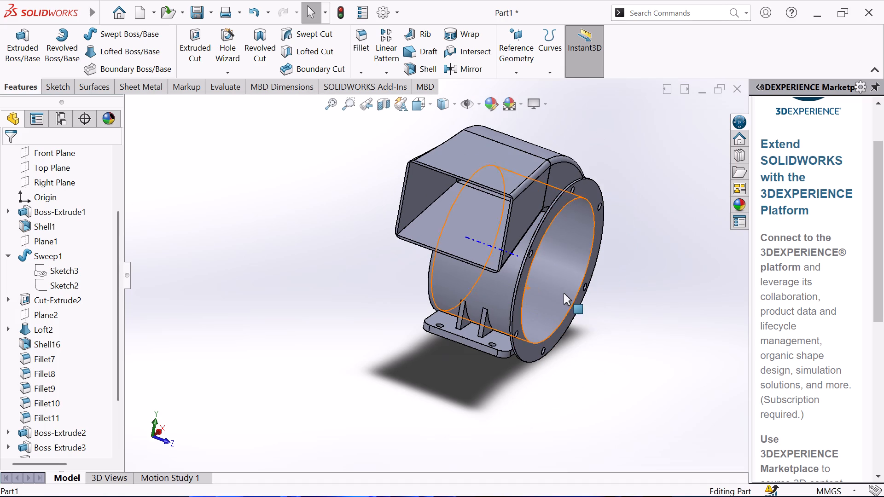
# Examine the opposite end of the base bar, where it meets the housing wall below the duct.
pyautogui.moveTo(596, 282); pyautogui.dragTo(512, 316, button='middle')
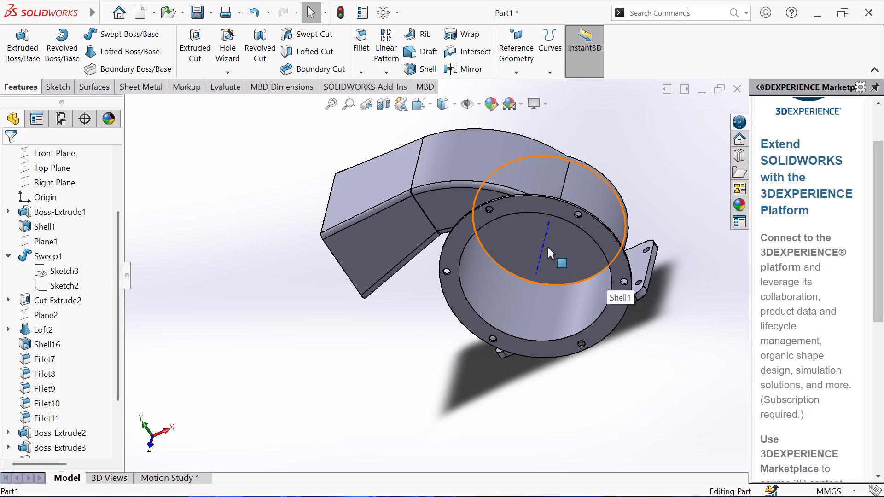
pyautogui.scroll(2, 518, 227)
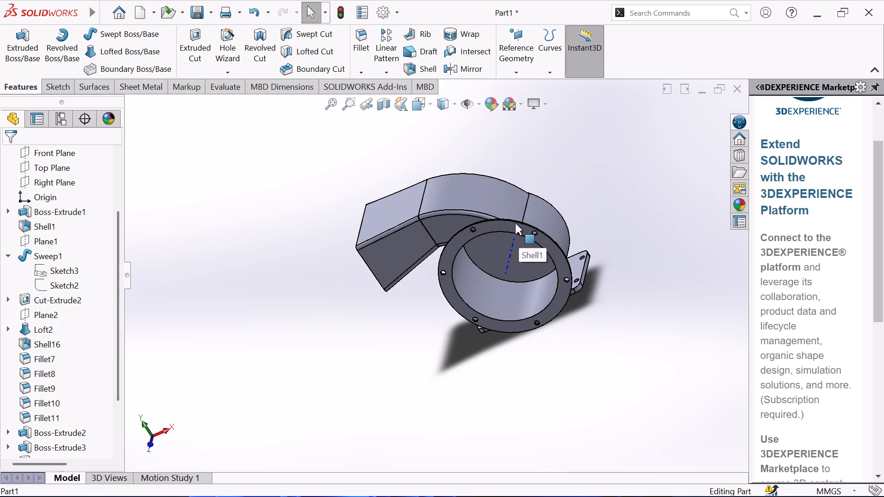
pyautogui.scroll(-3, 515, 223)
pyautogui.moveTo(513, 223); pyautogui.dragTo(496, 197, button='middle')
pyautogui.scroll(1, 512, 222)
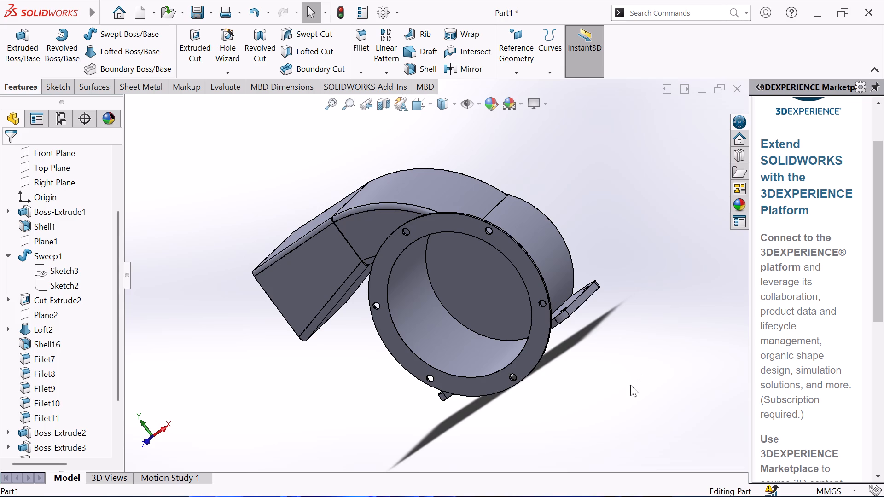
pyautogui.moveTo(601, 252); pyautogui.dragTo(623, 286, button='middle')
pyautogui.scroll(-2, 625, 285)
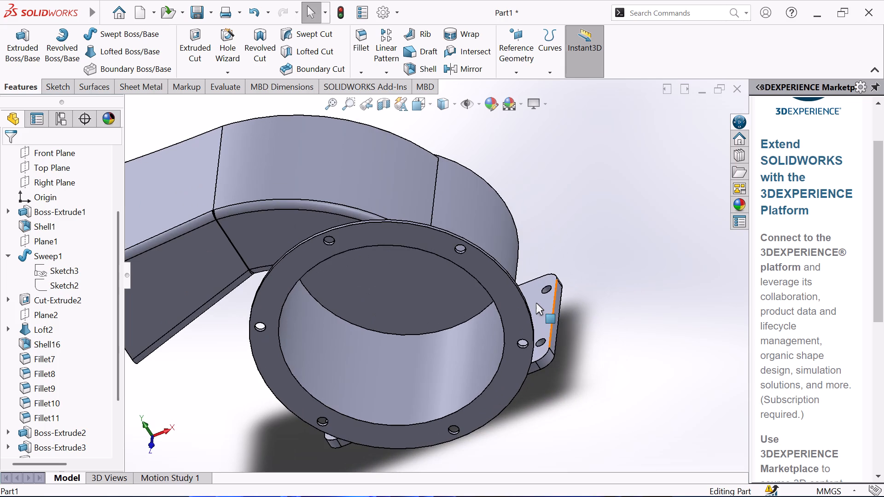
pyautogui.click(536, 303)
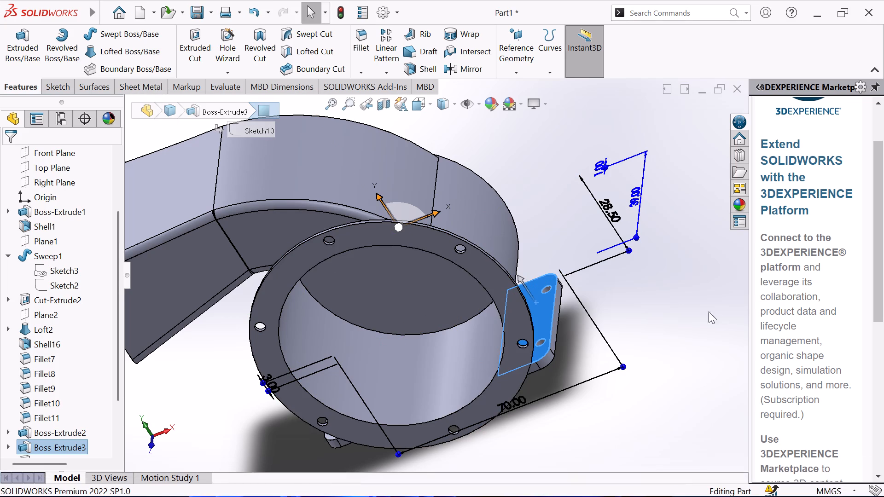
pyautogui.click(694, 314)
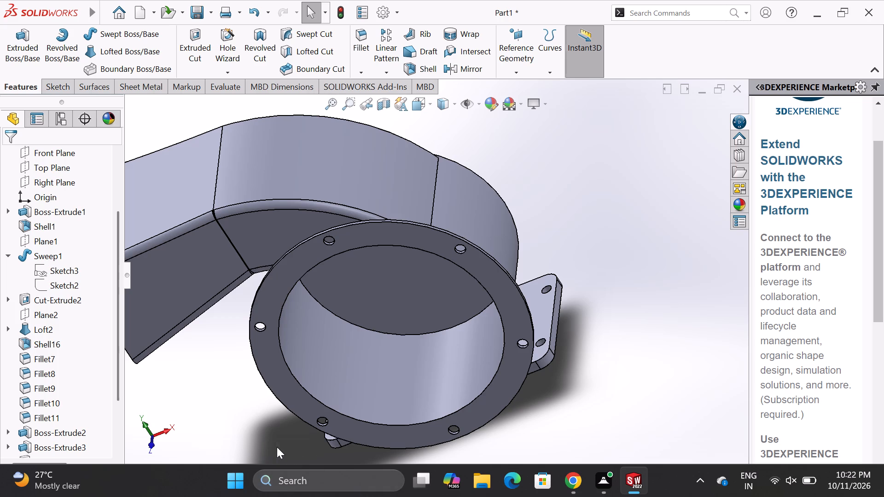
pyautogui.scroll(1, 629, 306)
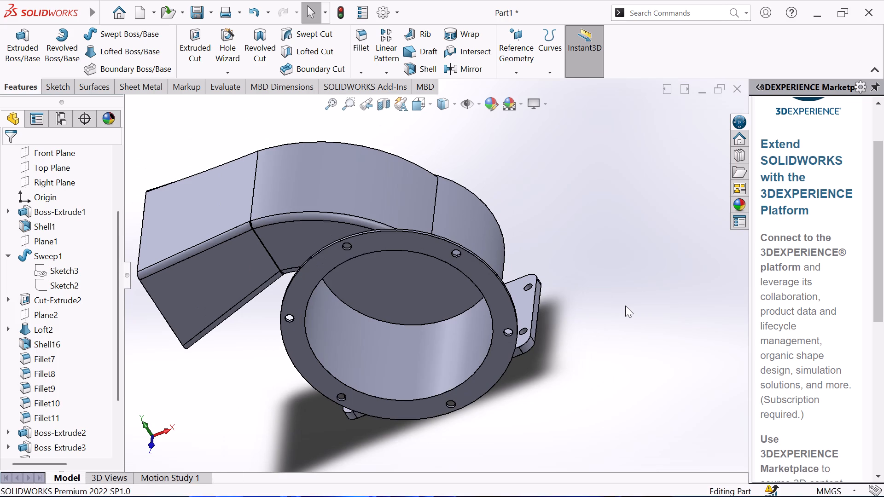
pyautogui.moveTo(624, 305); pyautogui.dragTo(616, 442, button='middle')
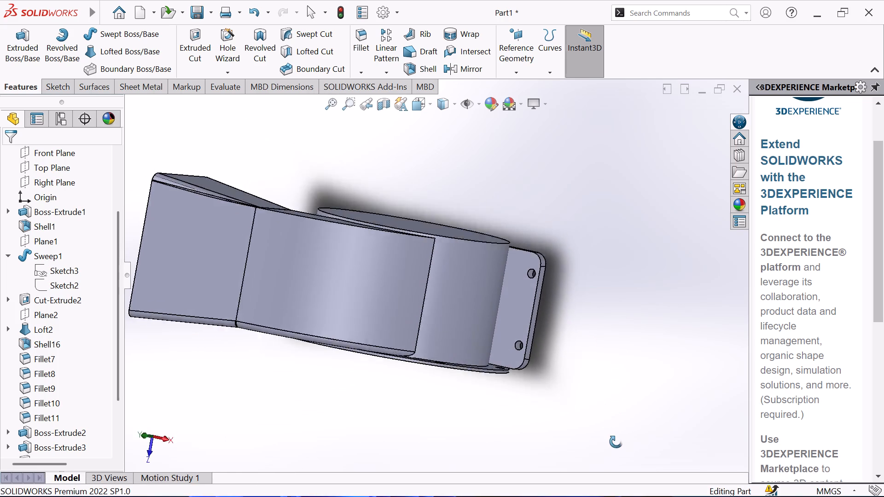
pyautogui.moveTo(616, 442); pyautogui.dragTo(622, 340, button='middle')
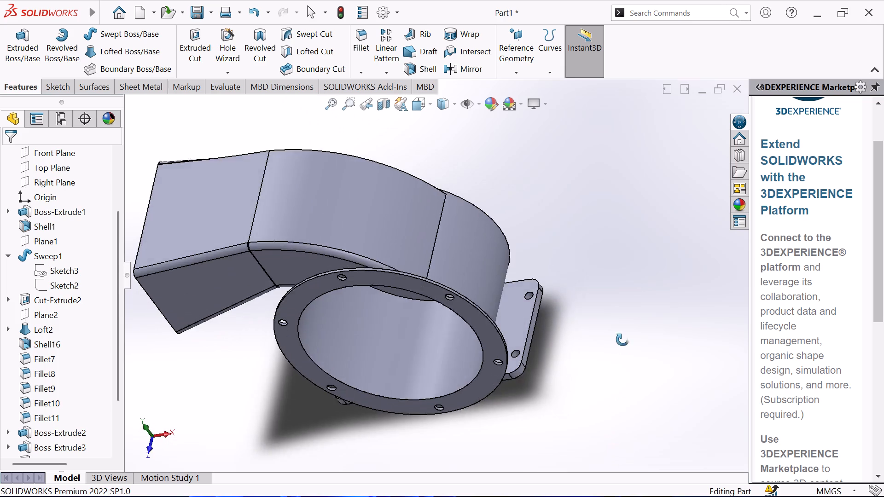
pyautogui.moveTo(622, 340); pyautogui.dragTo(618, 271, button='middle')
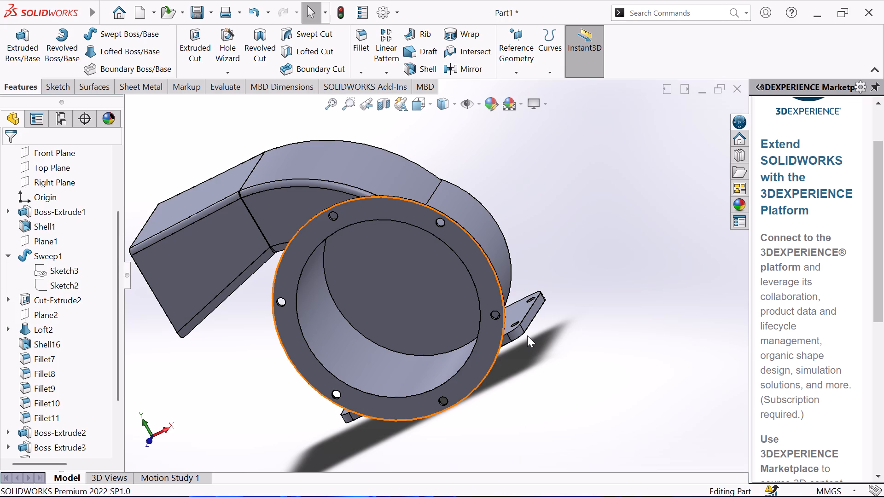
# Start a sketch on the upper face of the opposite bar end and convert the face's outline into sketch entities.
pyautogui.moveTo(527, 335); pyautogui.dragTo(521, 377, button='middle')
pyautogui.scroll(-1, 524, 351)
pyautogui.click(495, 304)
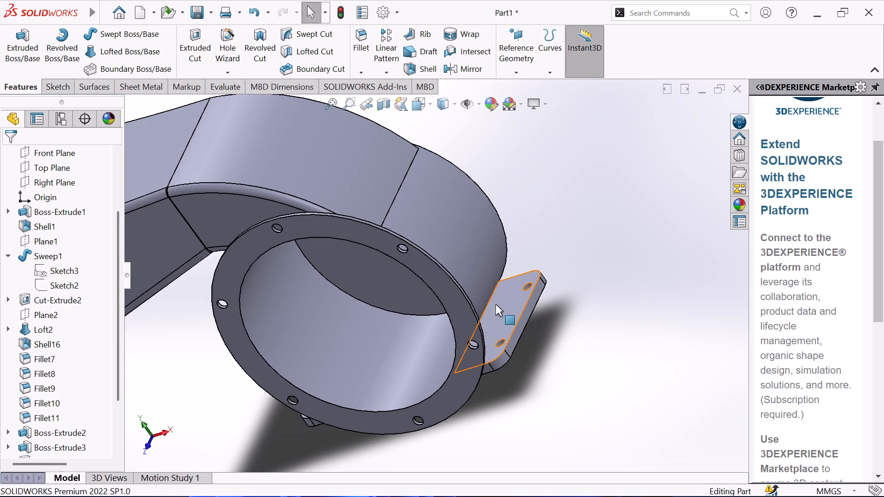
pyautogui.click(543, 272)
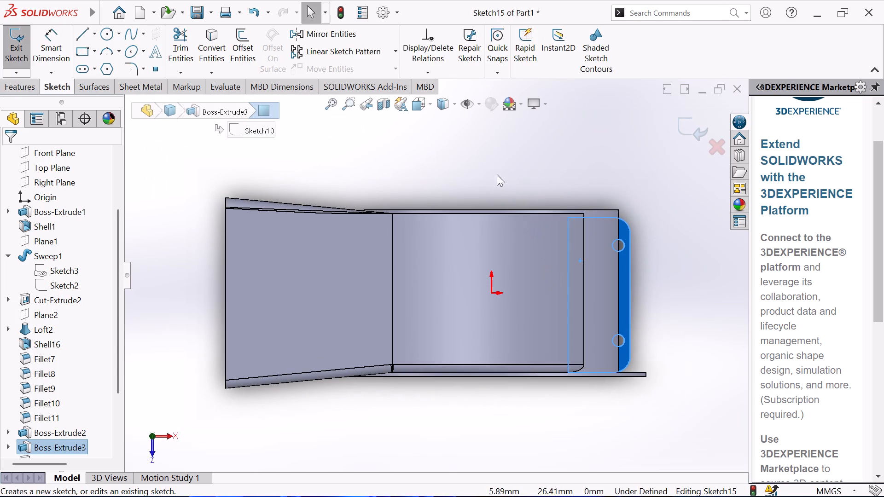
pyautogui.click(215, 61)
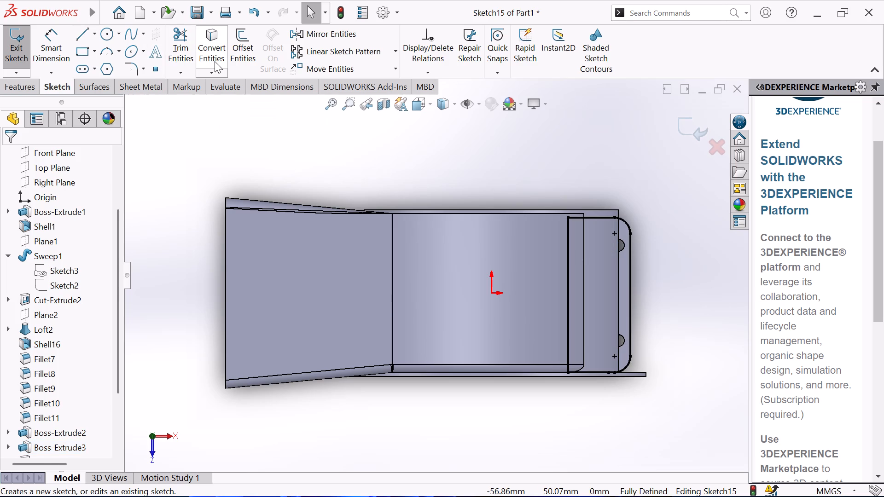
# Sketch a horizontal centerline about 123 mm long through the origin, extending past both sides of the model.
pyautogui.click(95, 38)
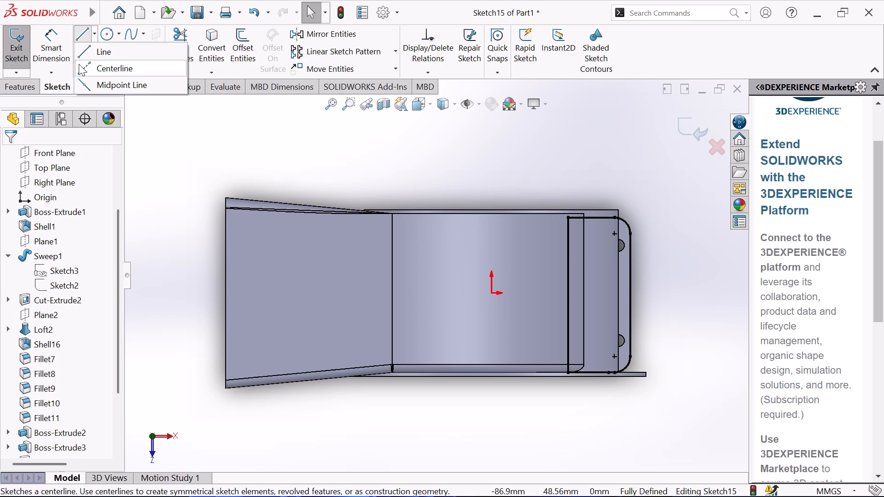
pyautogui.click(80, 65)
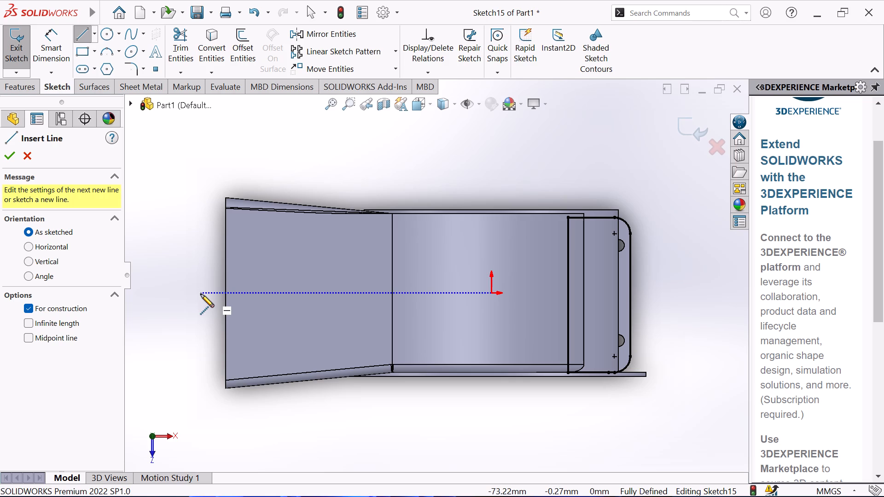
pyautogui.click(201, 294)
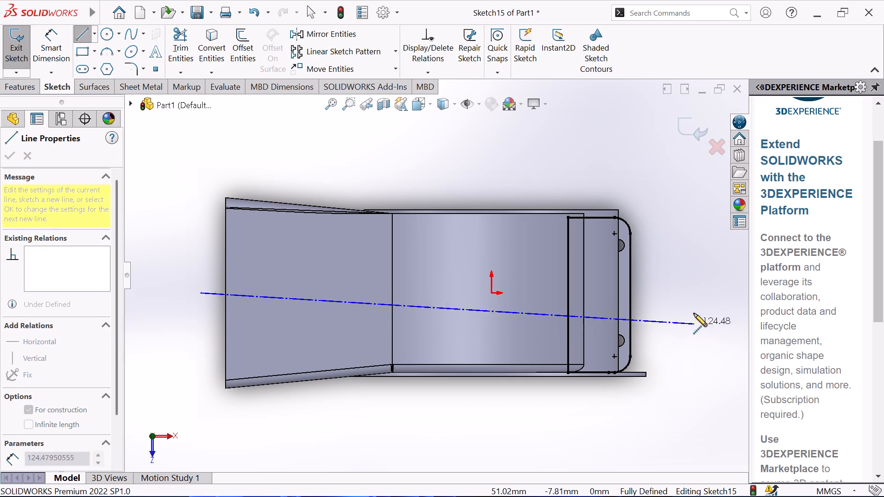
pyautogui.click(691, 295)
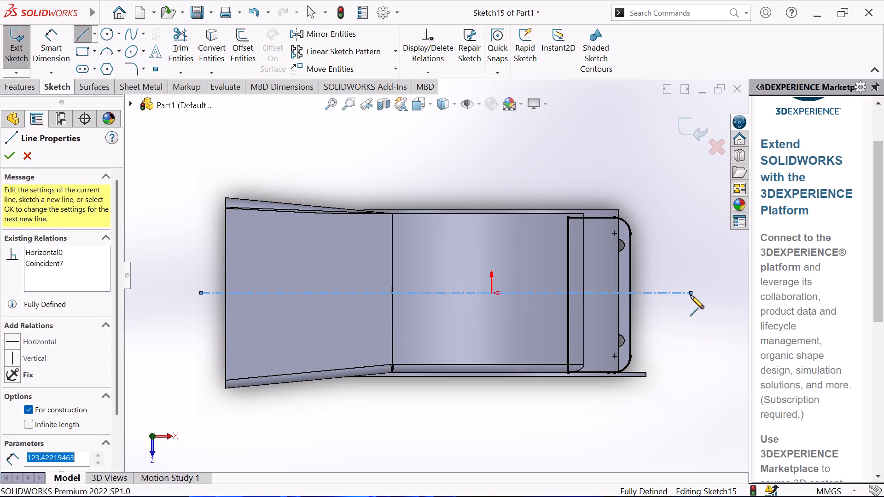
pyautogui.rightClick(680, 252)
pyautogui.click(705, 263)
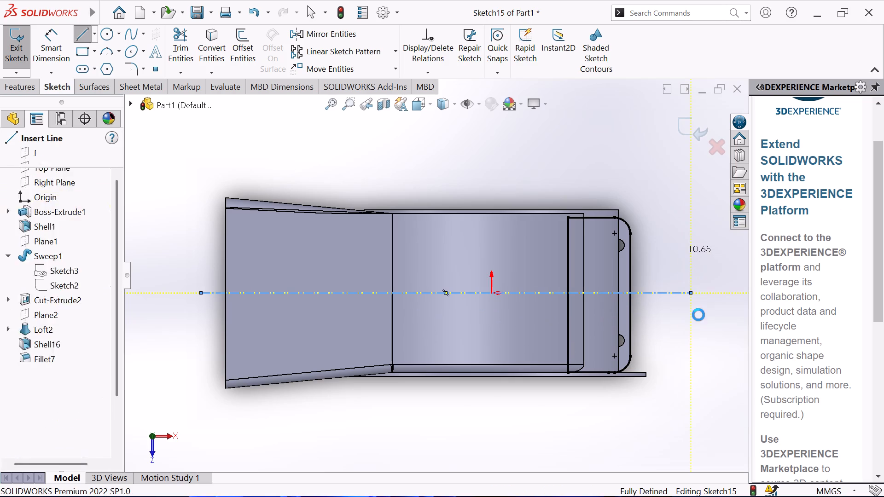
# Sketch a small corner rectangle above the centerline, starting on the converted outline's straight inner edge and reaching toward the bar's outer end.
pyautogui.scroll(-2, 554, 364)
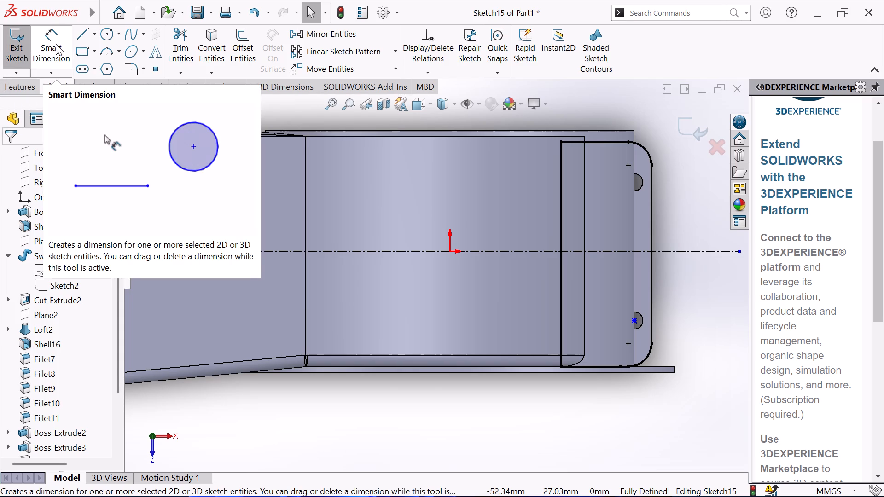
pyautogui.click(85, 52)
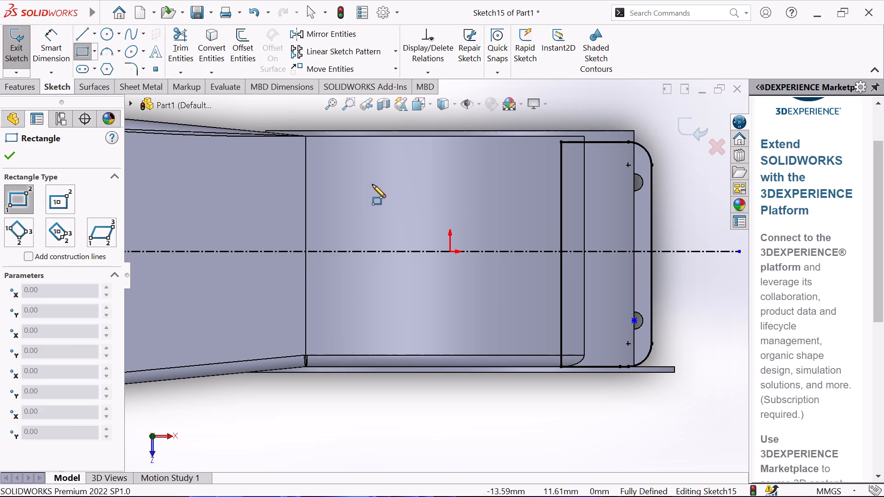
pyautogui.click(561, 210)
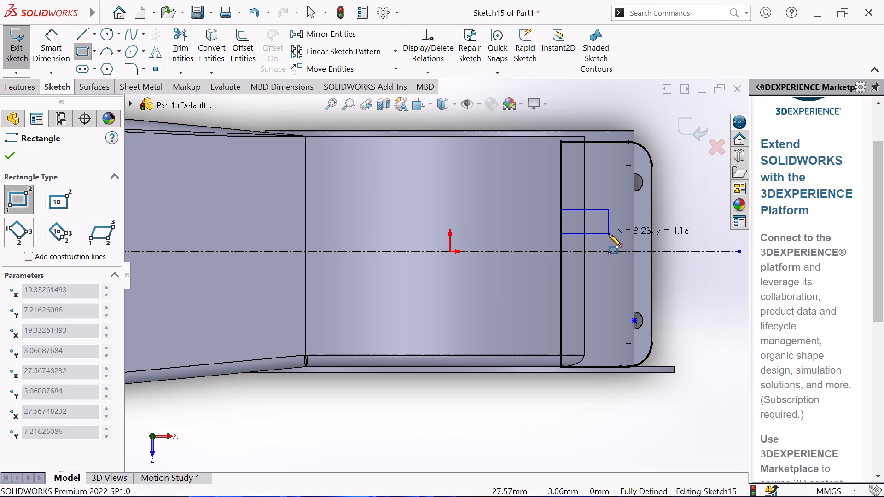
pyautogui.click(618, 227)
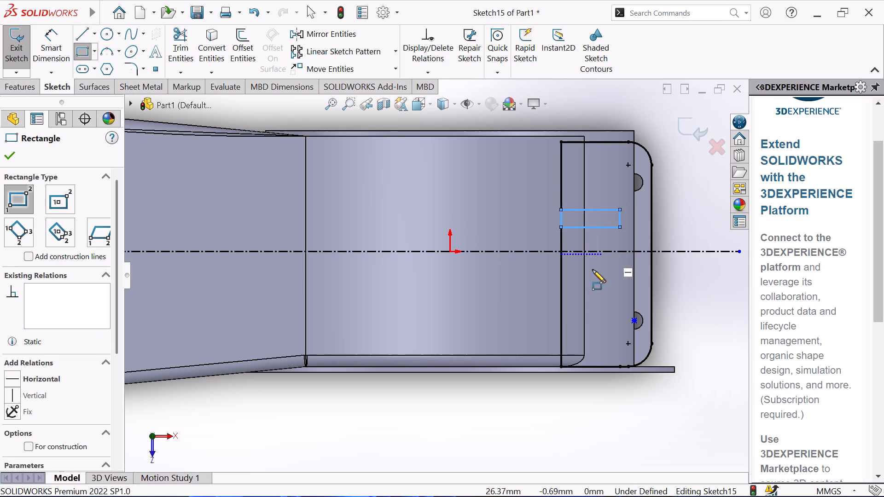
pyautogui.rightClick(507, 217)
pyautogui.click(539, 225)
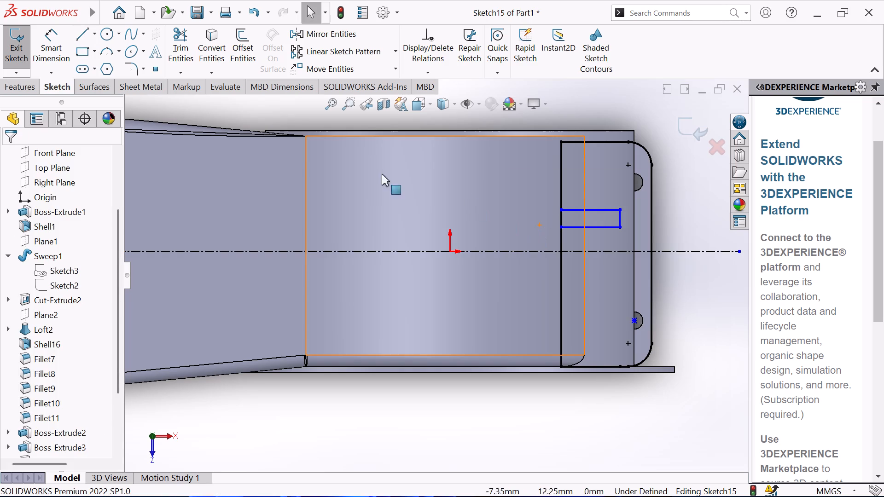
# Dimension the small rectangle above the centerline to 2 mm high and 10 mm long.
pyautogui.click(49, 35)
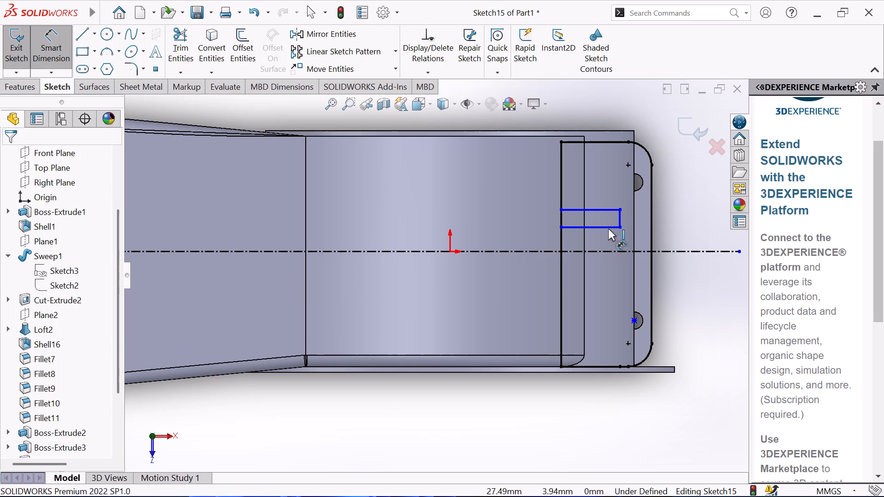
pyautogui.click(618, 214)
pyautogui.click(641, 215)
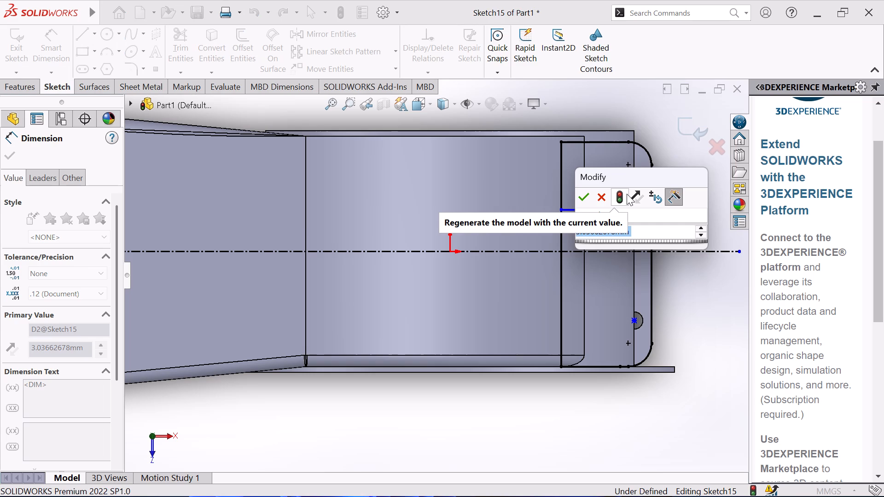
pyautogui.press('2')
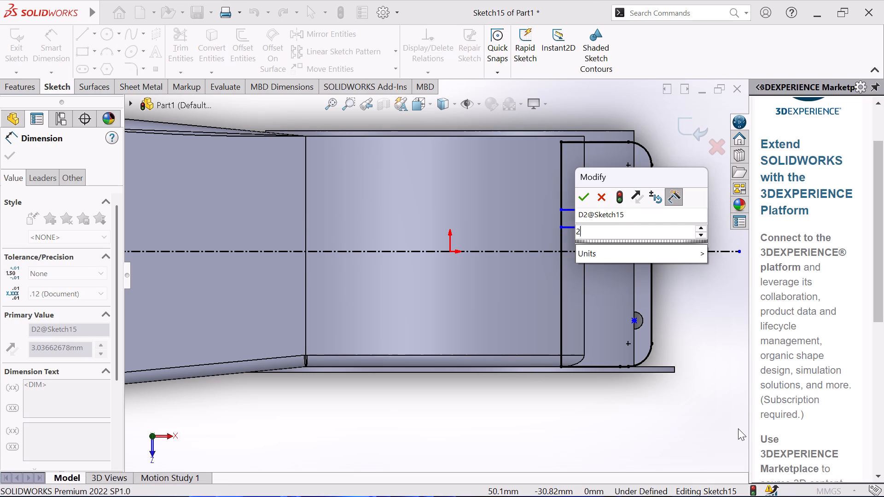
pyautogui.click(579, 193)
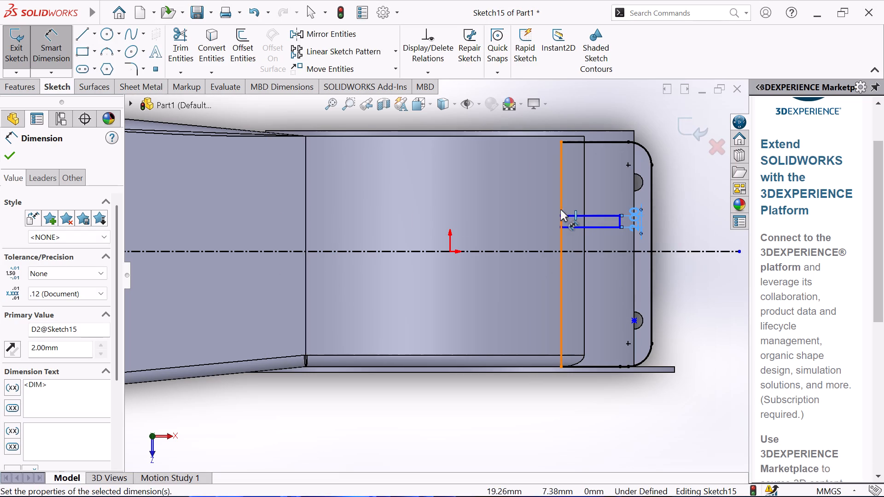
pyautogui.click(582, 229)
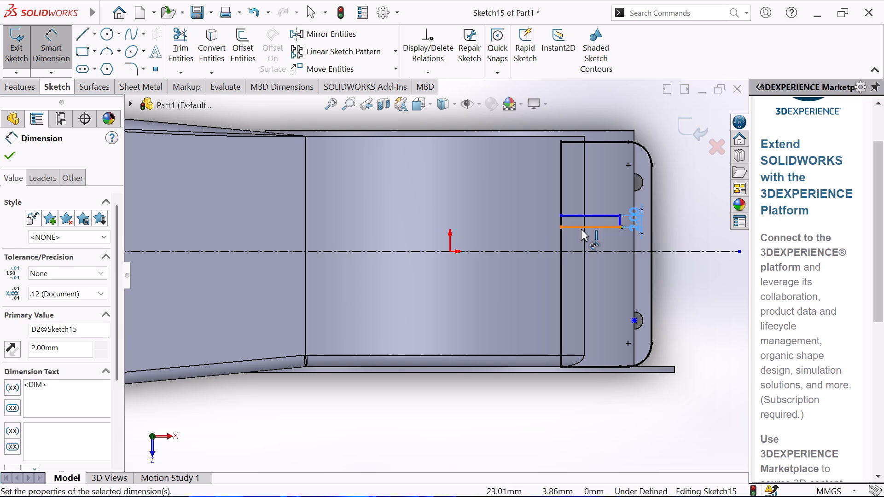
pyautogui.click(589, 243)
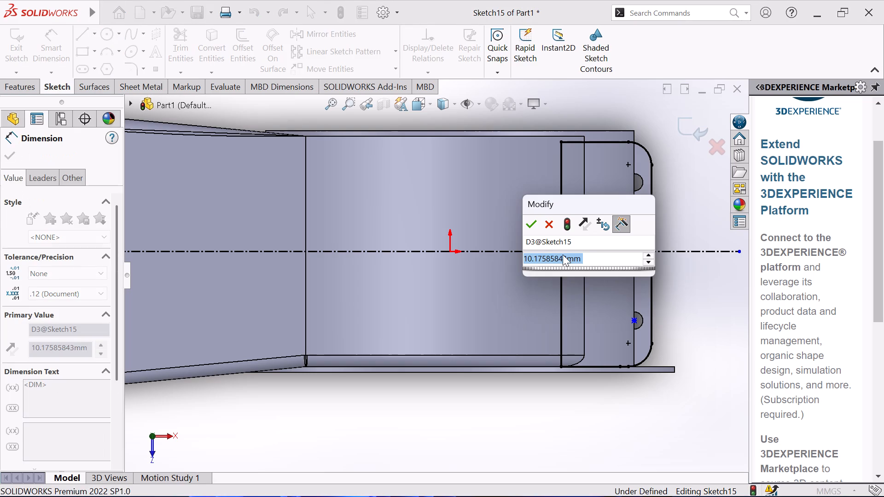
pyautogui.press('1')
pyautogui.press('0')
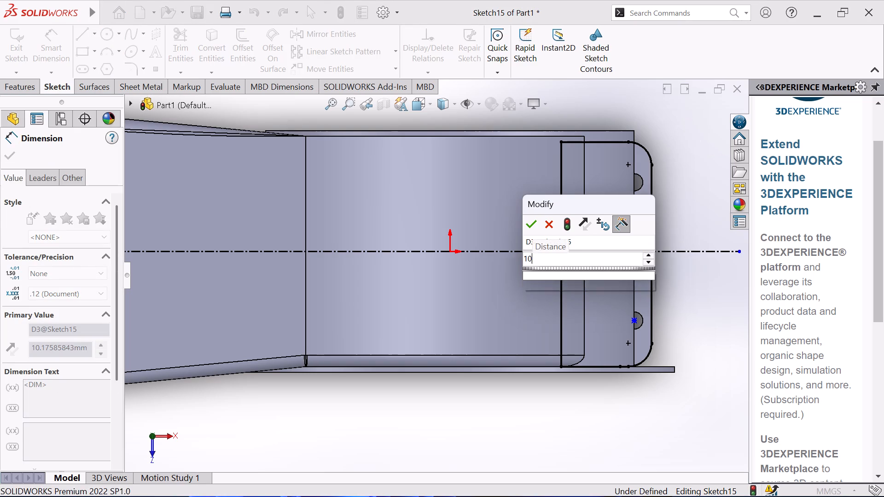
pyautogui.press('Return')
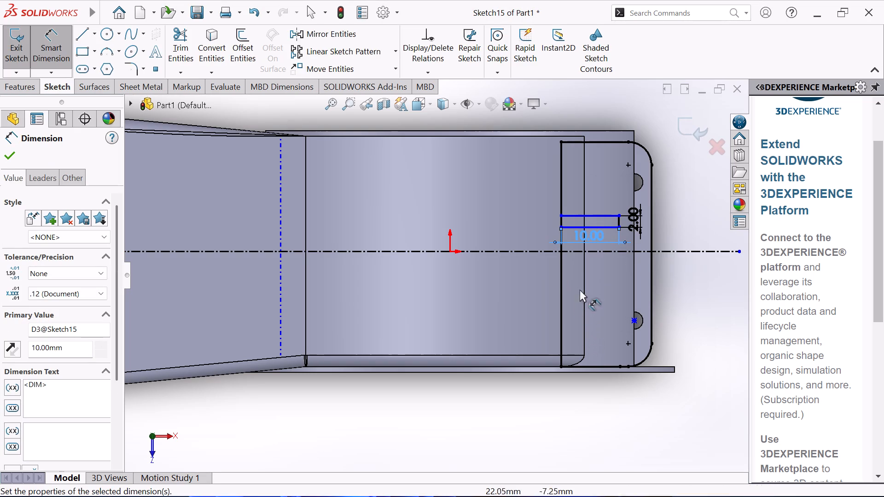
# Dimension the rectangle's lower edge 4 mm from the horizontal centerline.
pyautogui.click(605, 251)
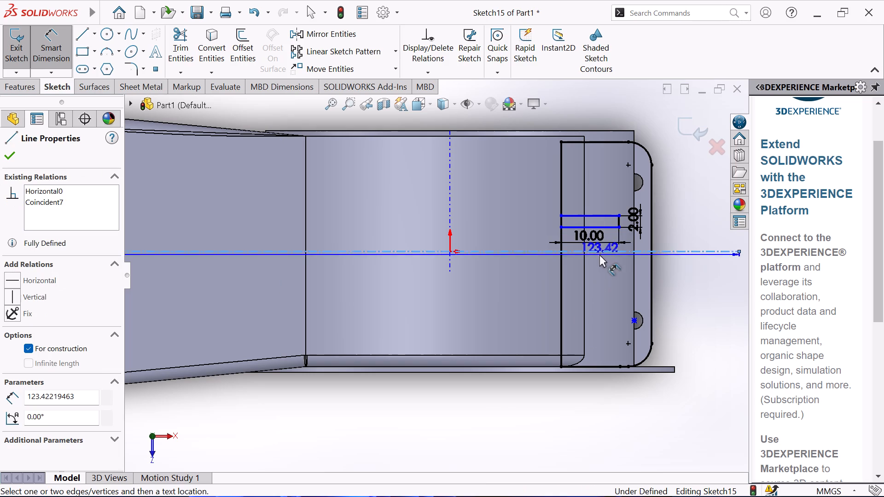
pyautogui.click(610, 230)
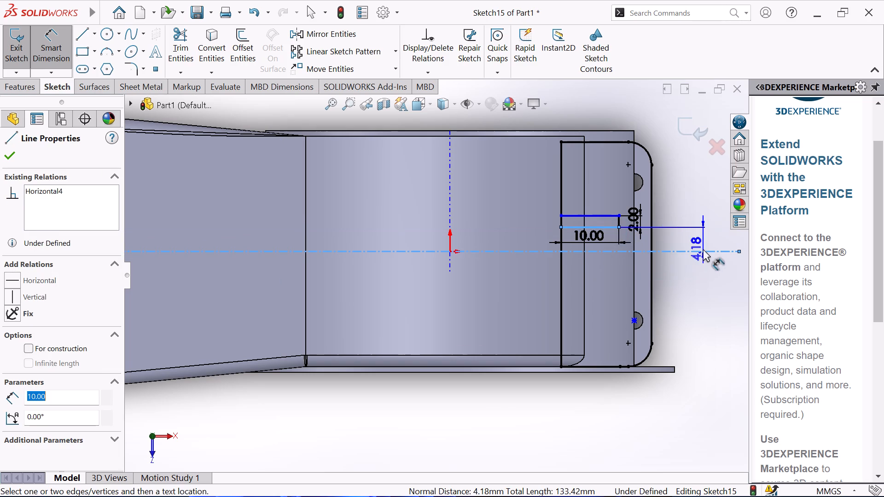
pyautogui.click(704, 240)
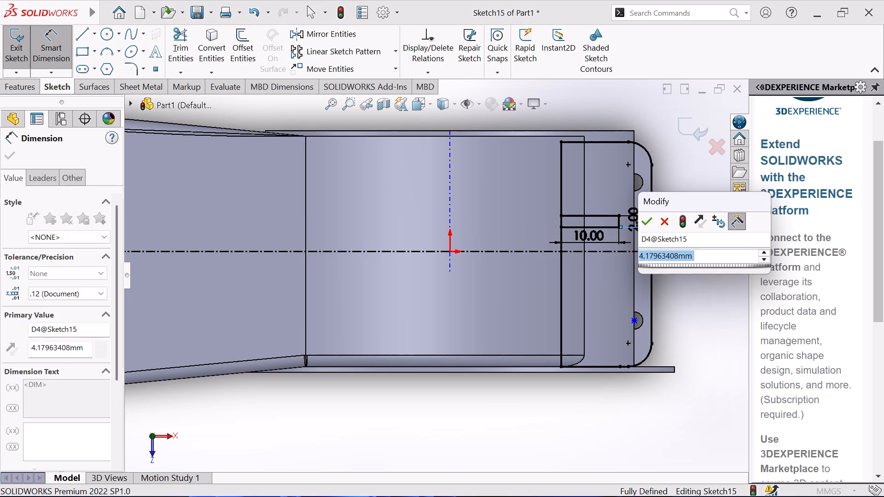
pyautogui.press('4')
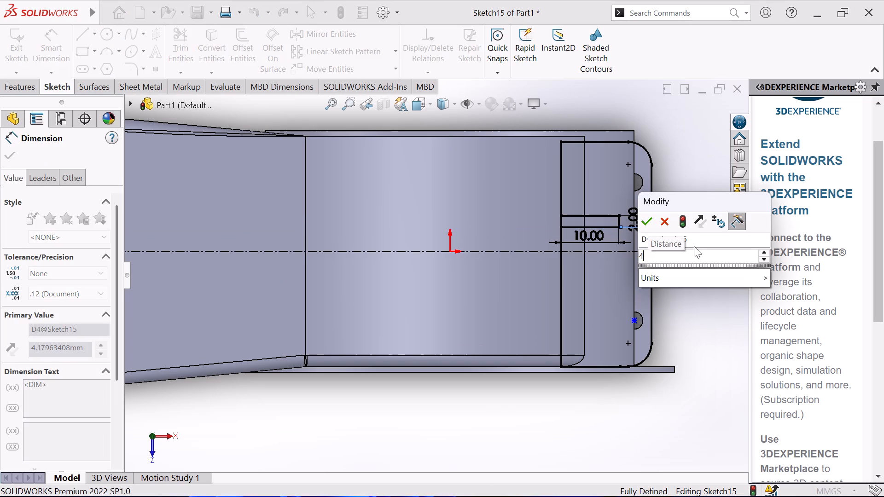
pyautogui.press('Return')
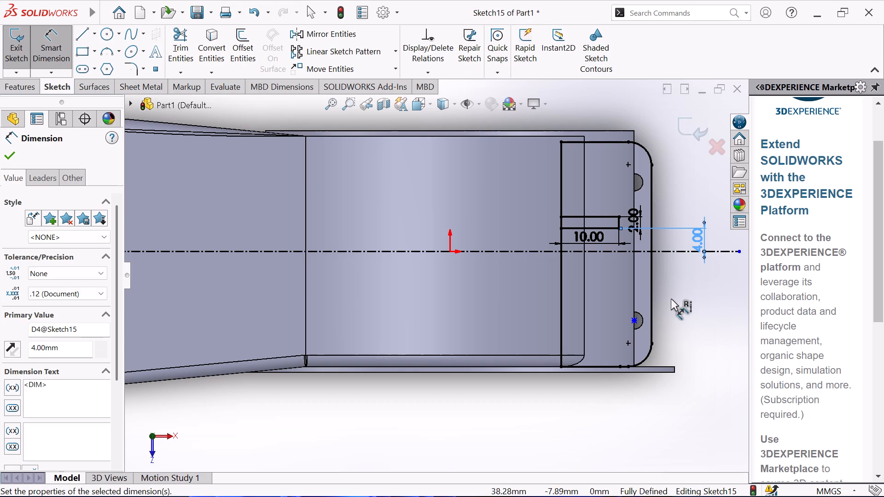
pyautogui.rightClick(676, 306)
pyautogui.click(715, 345)
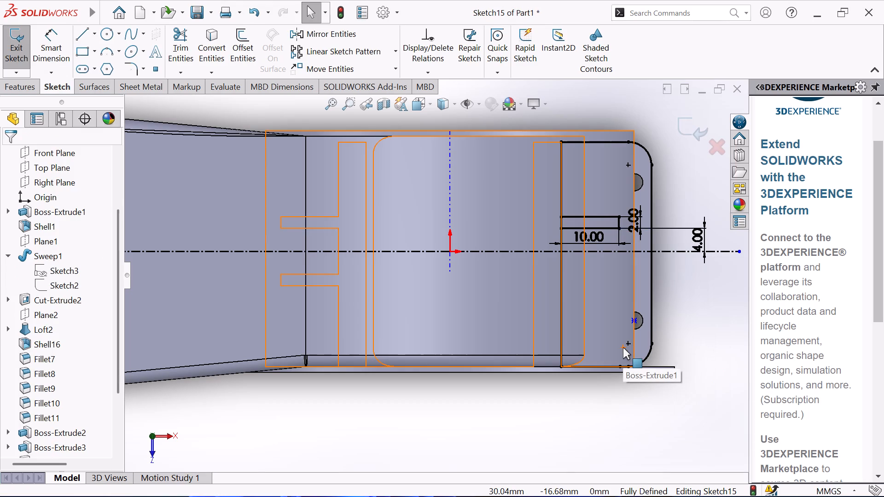
# Sketch a second corner rectangle about 8.7 by 1.3 mm below the centerline, starting on the outline's straight inner edge.
pyautogui.scroll(1, 639, 272)
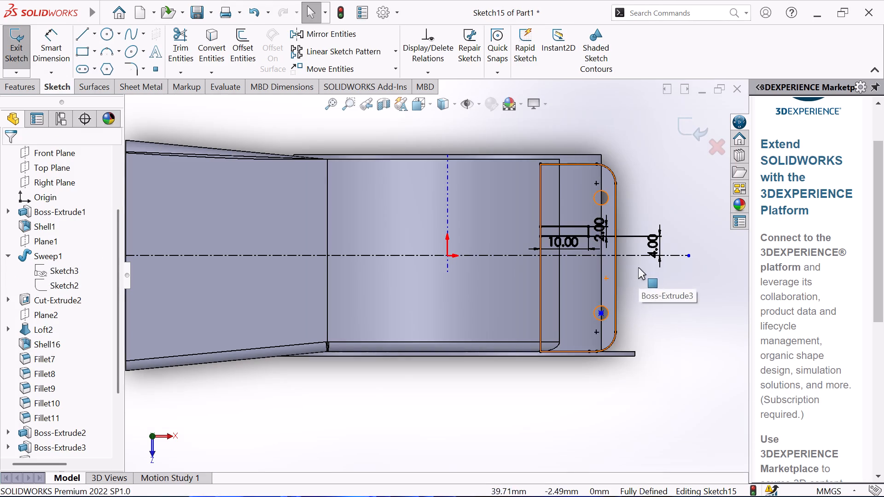
pyautogui.scroll(1, 576, 236)
pyautogui.scroll(-4, 576, 236)
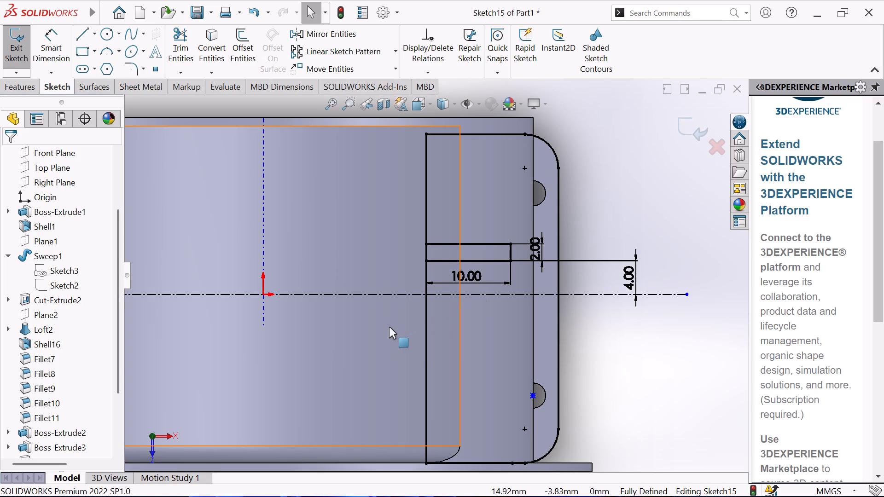
pyautogui.scroll(-1, 389, 327)
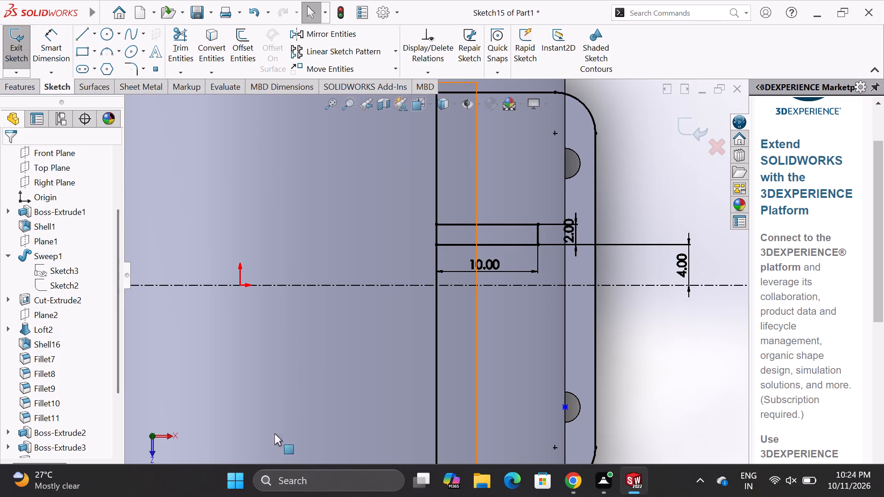
pyautogui.scroll(1, 560, 374)
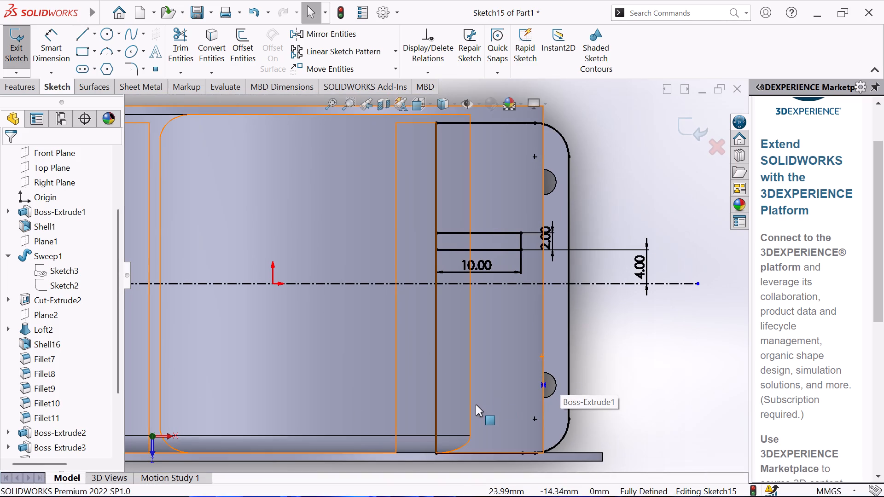
pyautogui.scroll(1, 477, 405)
pyautogui.scroll(-1, 480, 401)
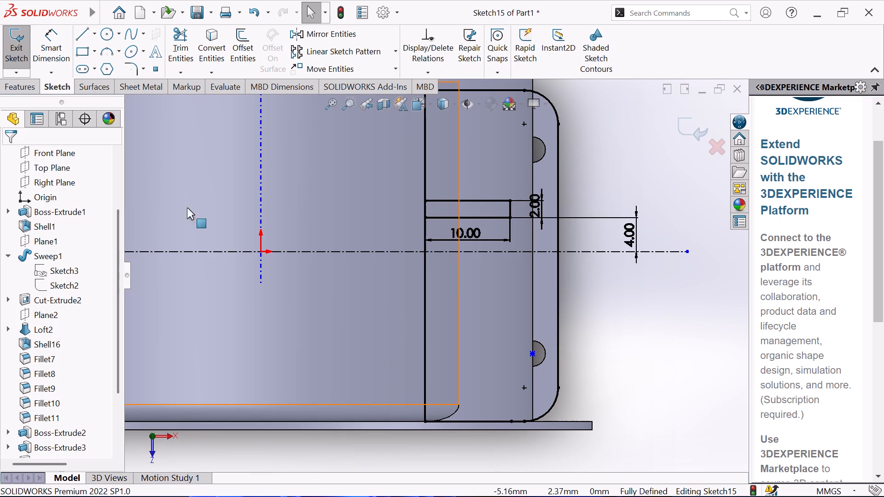
pyautogui.click(81, 49)
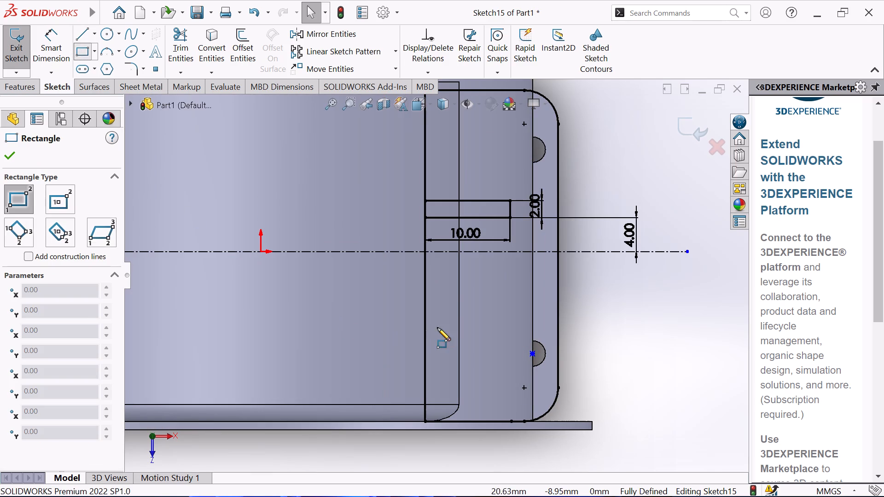
pyautogui.click(426, 289)
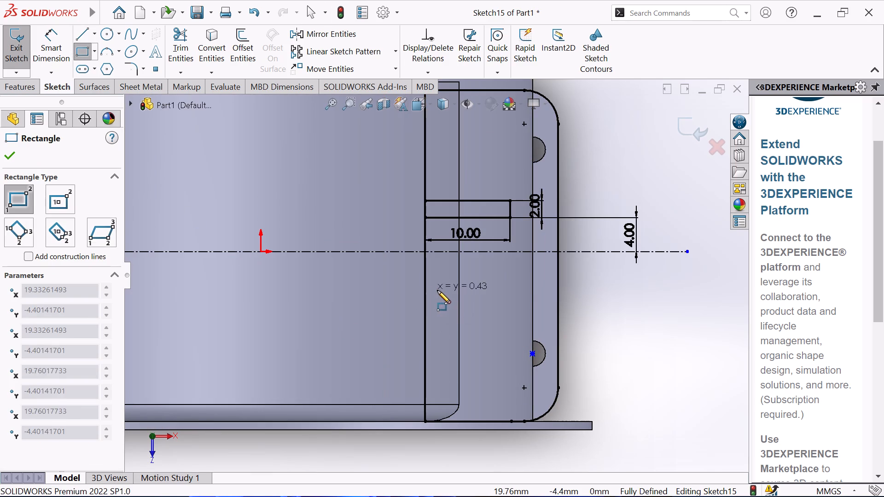
pyautogui.click(499, 300)
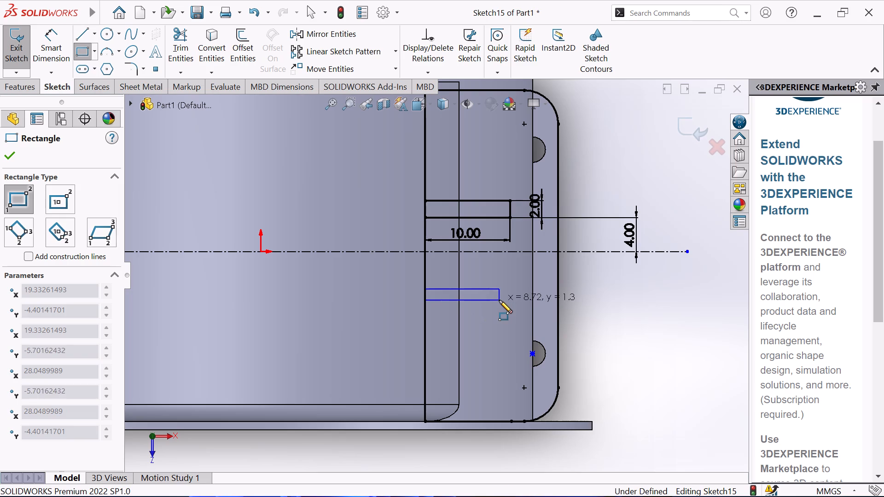
pyautogui.rightClick(595, 291)
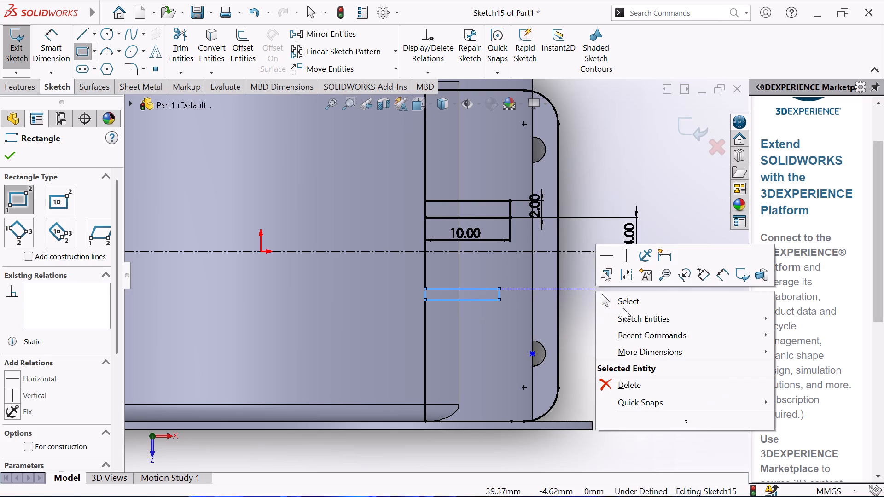
pyautogui.click(623, 306)
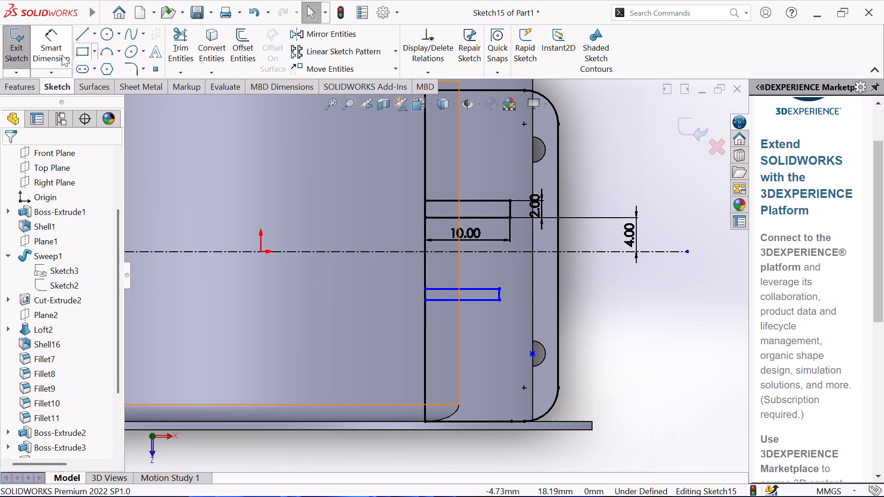
# Dimension the second rectangle's height to 2 mm.
pyautogui.click(64, 60)
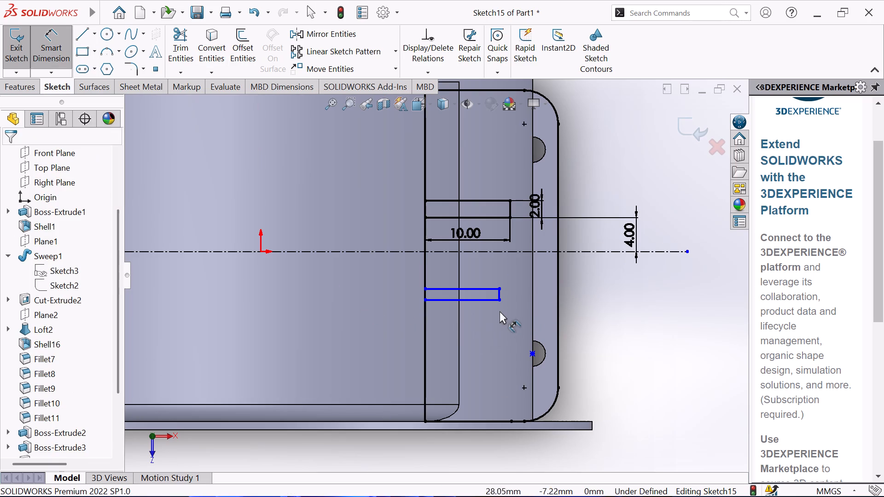
pyautogui.click(500, 300)
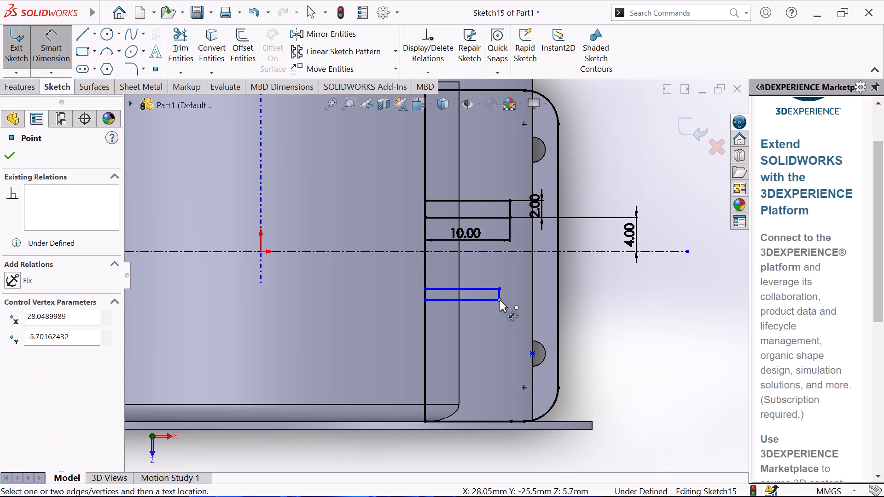
pyautogui.click(500, 289)
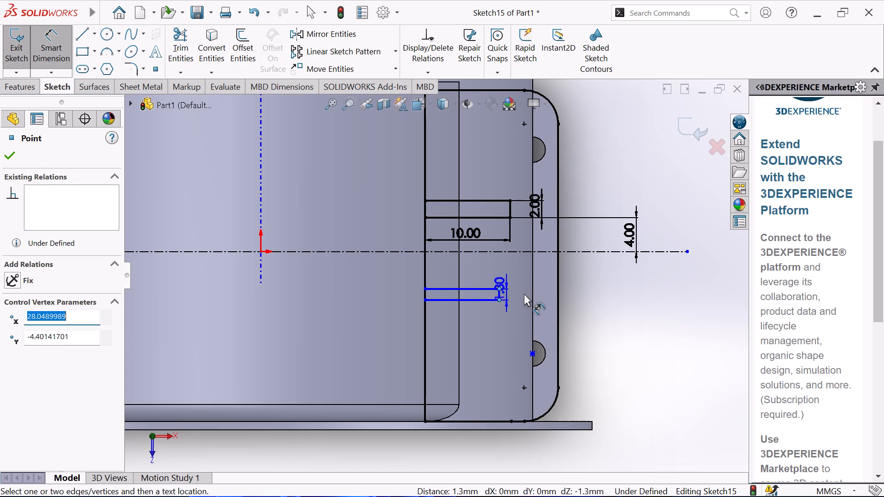
pyautogui.click(585, 300)
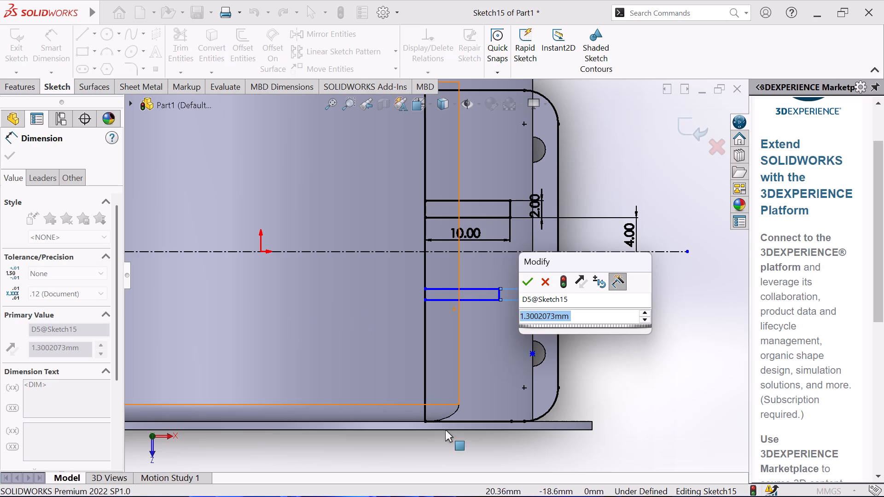
pyautogui.press('2')
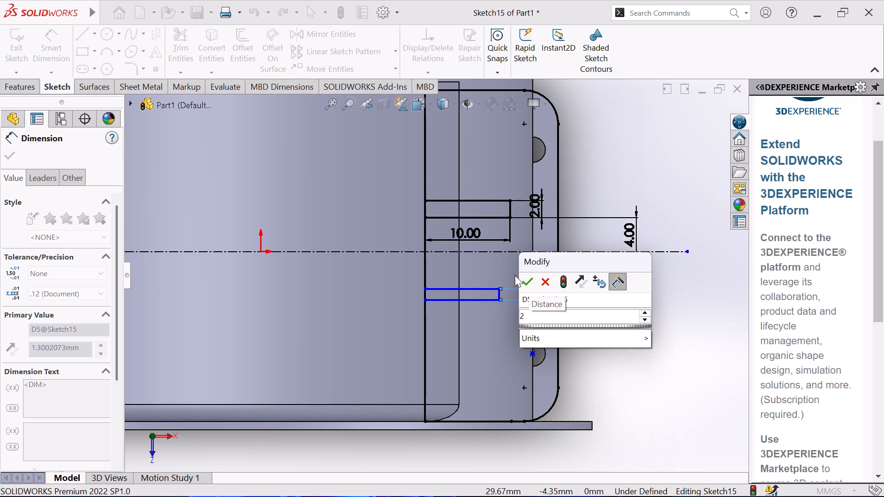
pyautogui.click(527, 282)
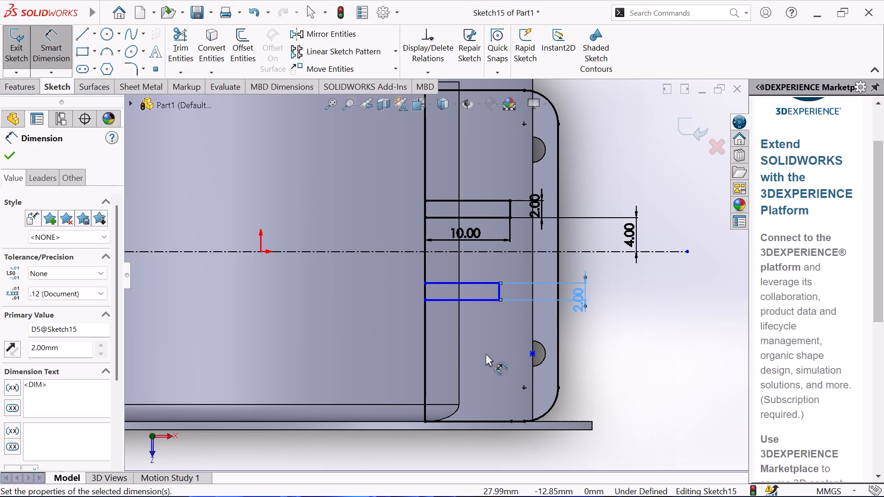
# Dimension the second rectangle's upper edge 4 mm from the horizontal centerline.
pyautogui.click(460, 283)
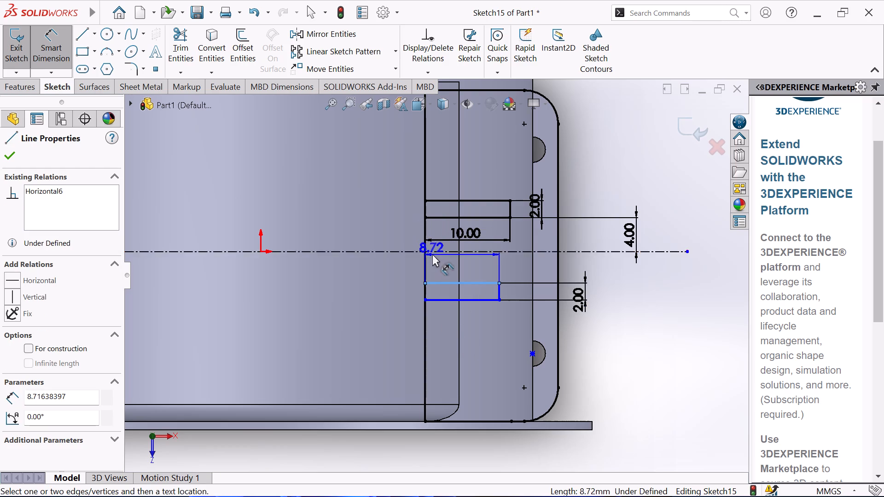
pyautogui.click(433, 253)
pyautogui.click(358, 269)
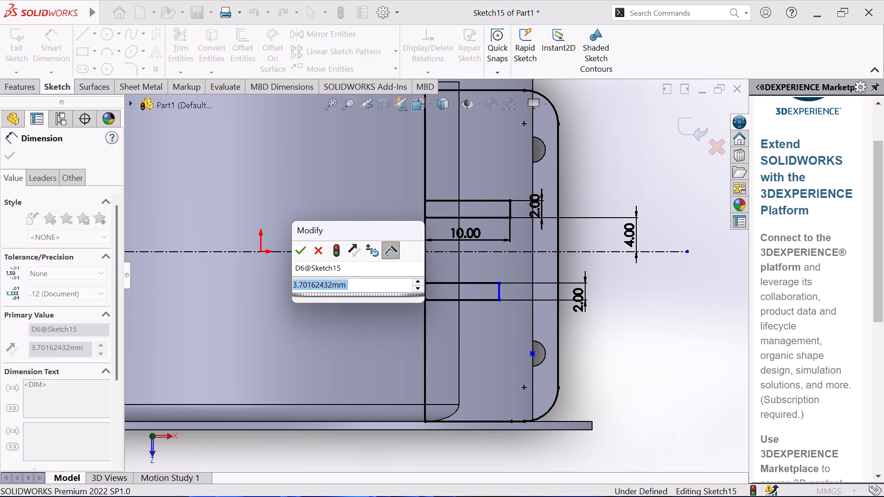
pyautogui.press('4')
pyautogui.press('Return')
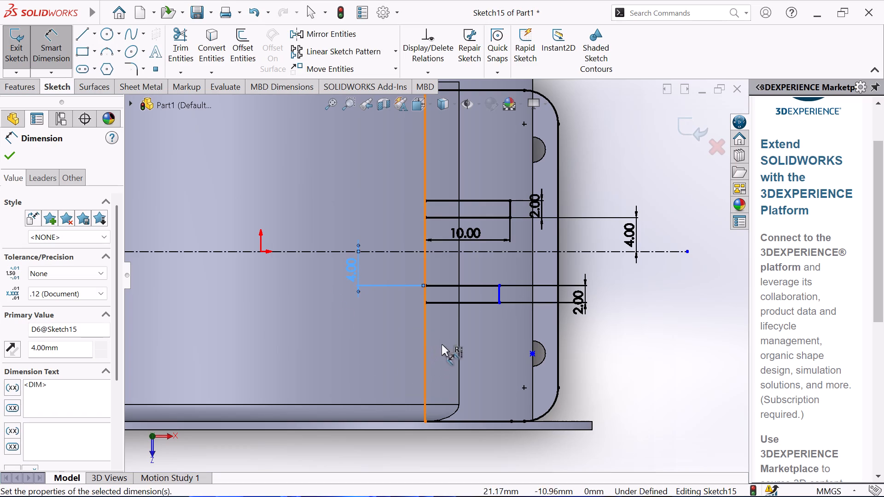
# Dimension the second rectangle's length to 10 mm.
pyautogui.click(454, 304)
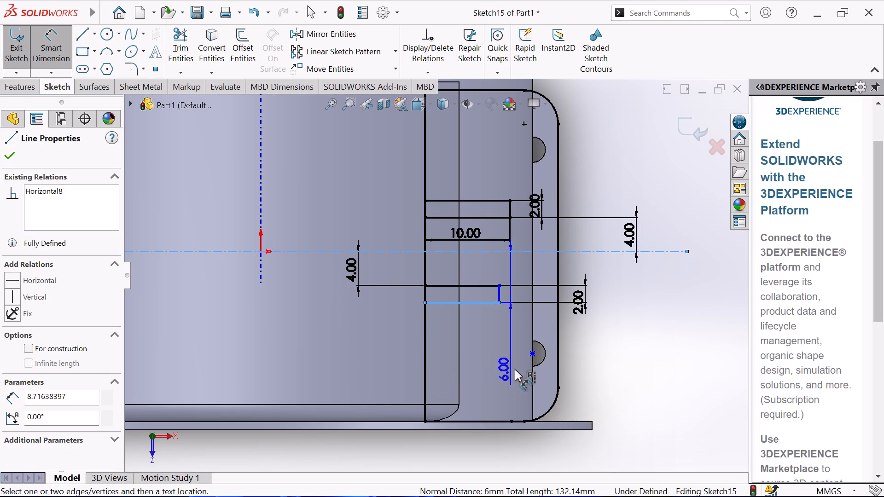
pyautogui.press('Escape')
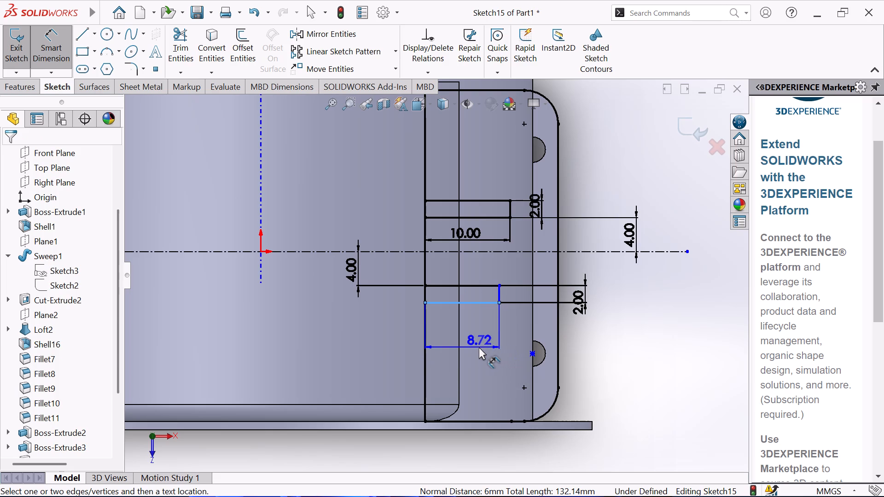
pyautogui.click(478, 346)
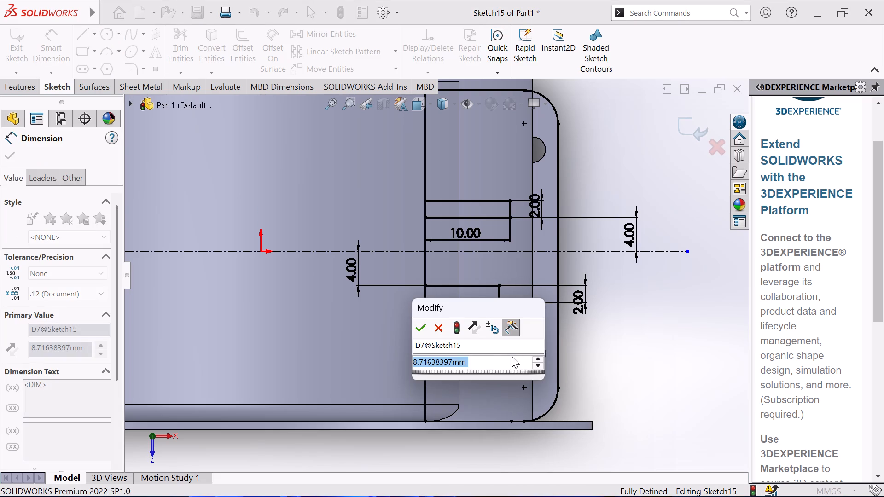
pyautogui.press('1')
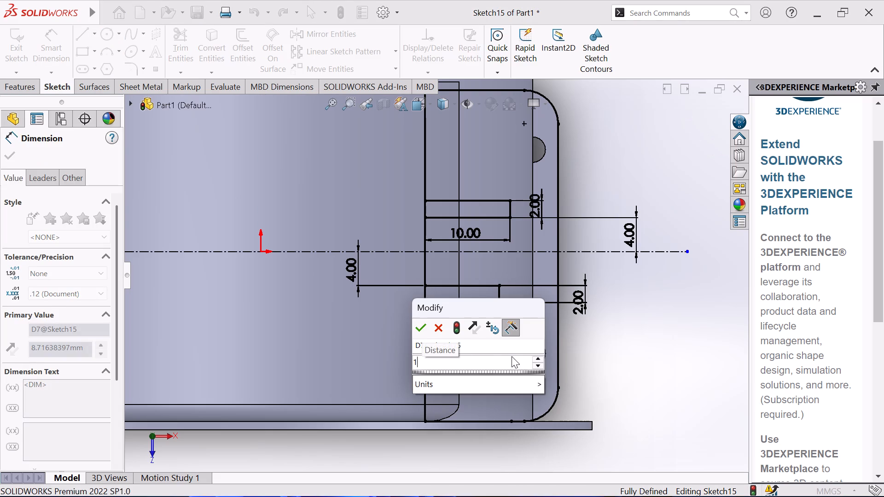
pyautogui.press('0')
pyautogui.press('Return')
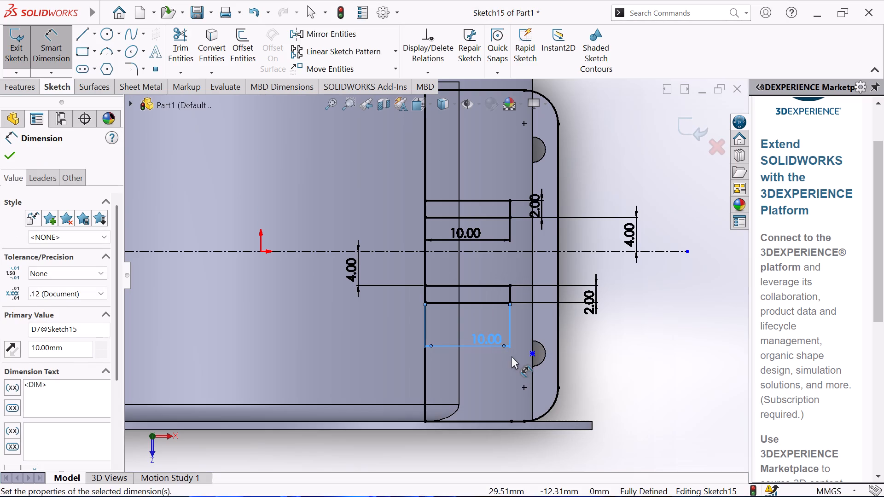
pyautogui.click(499, 366)
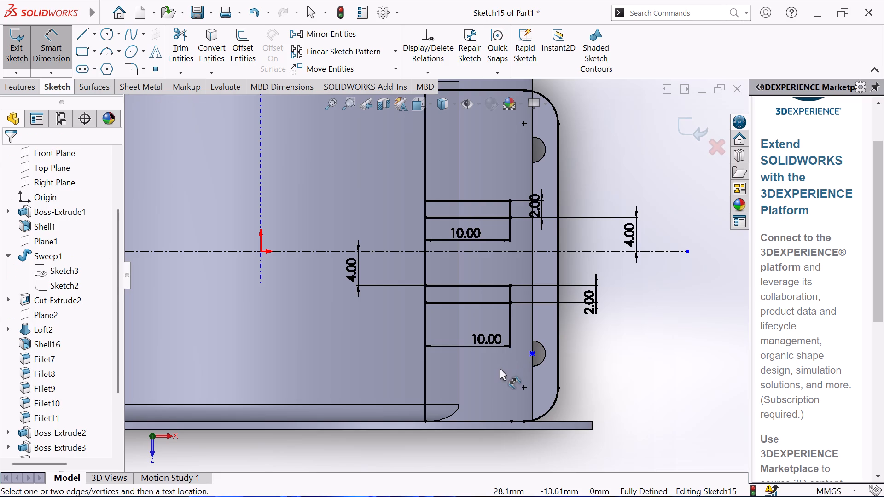
pyautogui.rightClick(661, 244)
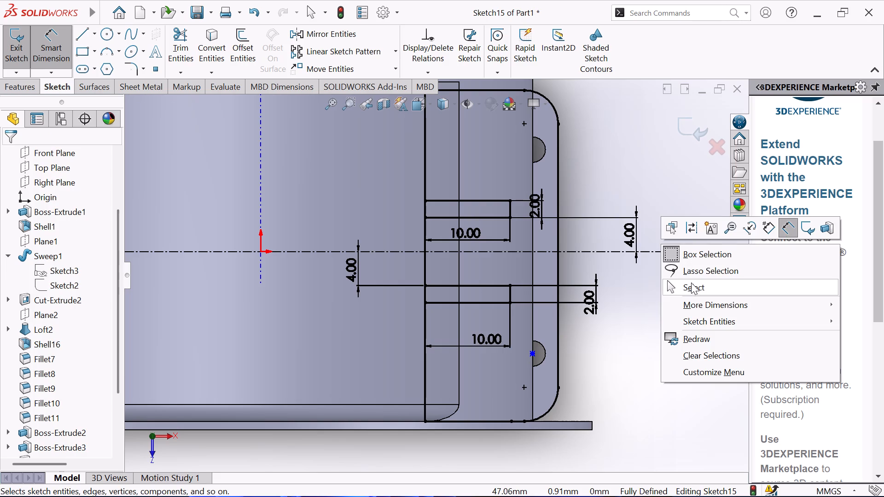
pyautogui.click(691, 285)
# Trim away the rounded outline's straight edges and corner arcs around the two rectangles, keeping only the closed rectangles and the centerline.
pyautogui.scroll(4, 543, 254)
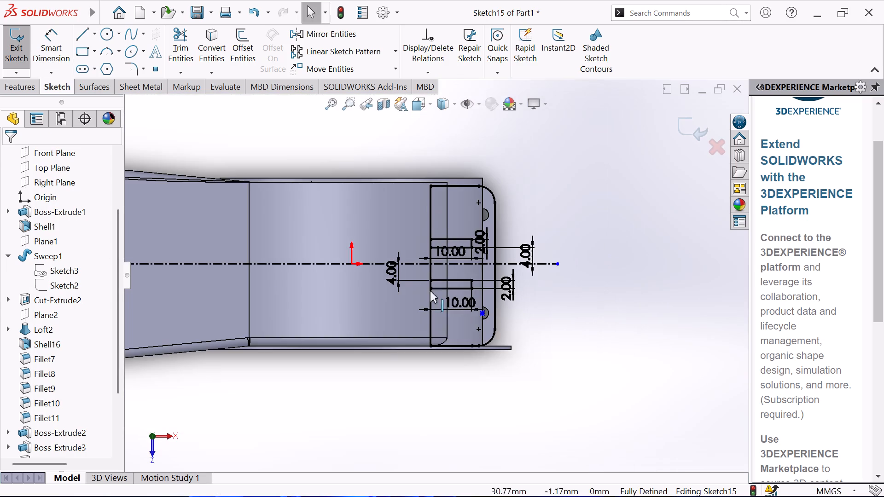
pyautogui.scroll(2, 414, 275)
pyautogui.scroll(-1, 408, 257)
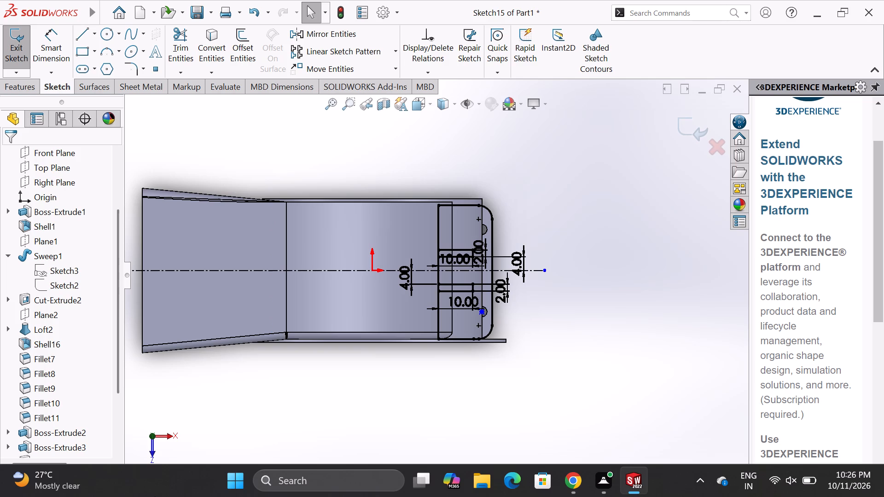
pyautogui.scroll(-4, 475, 327)
pyautogui.scroll(1, 469, 314)
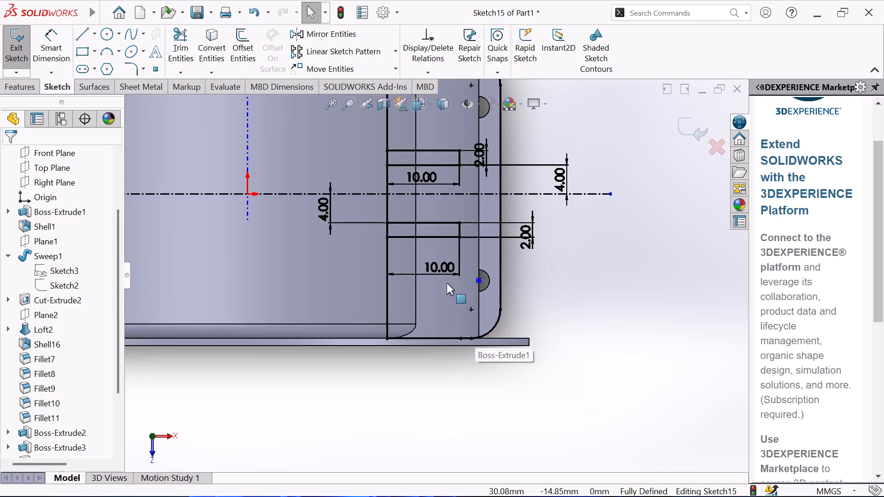
pyautogui.scroll(3, 431, 275)
pyautogui.scroll(-3, 395, 197)
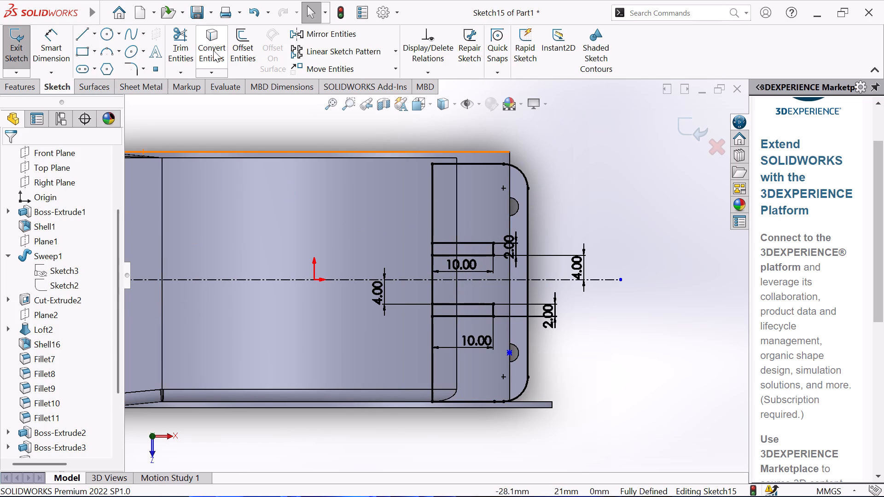
pyautogui.click(183, 36)
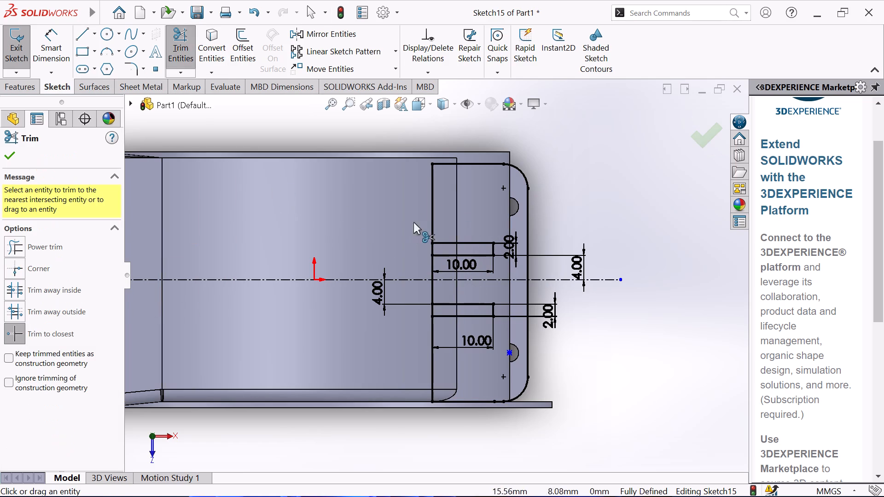
pyautogui.click(442, 164)
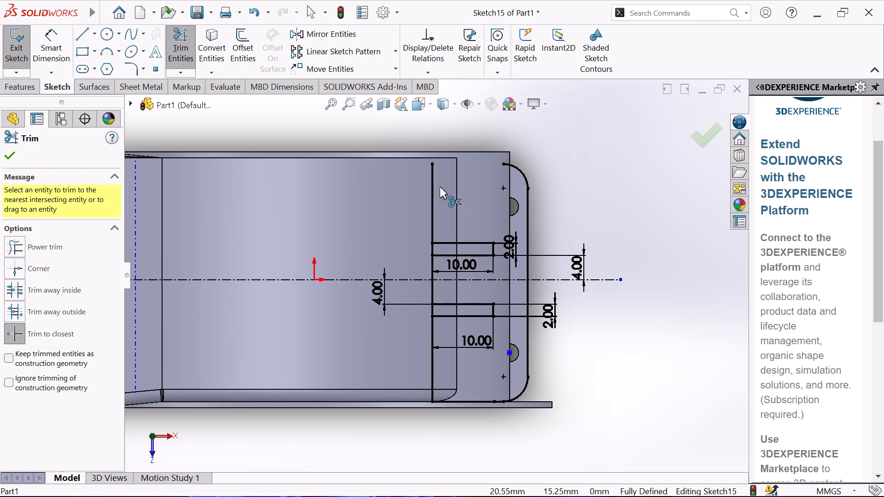
pyautogui.click(433, 213)
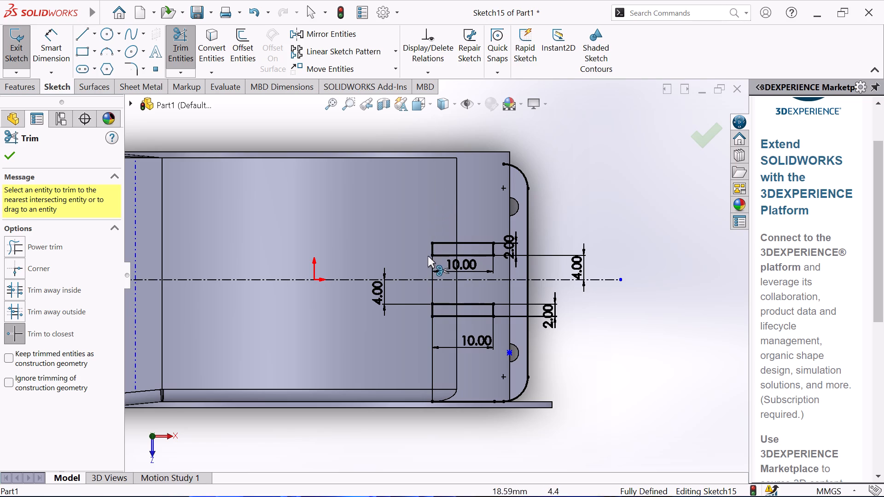
pyautogui.click(499, 404)
pyautogui.click(466, 403)
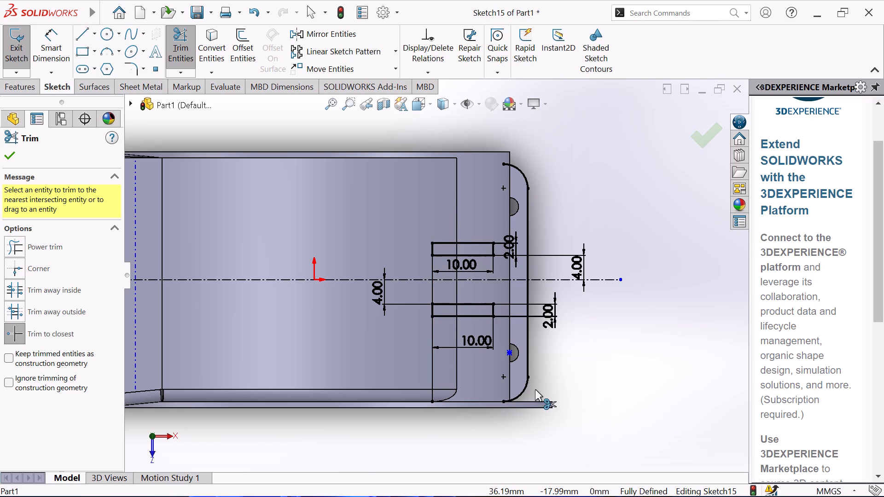
pyautogui.click(522, 389)
pyautogui.click(525, 367)
pyautogui.click(531, 227)
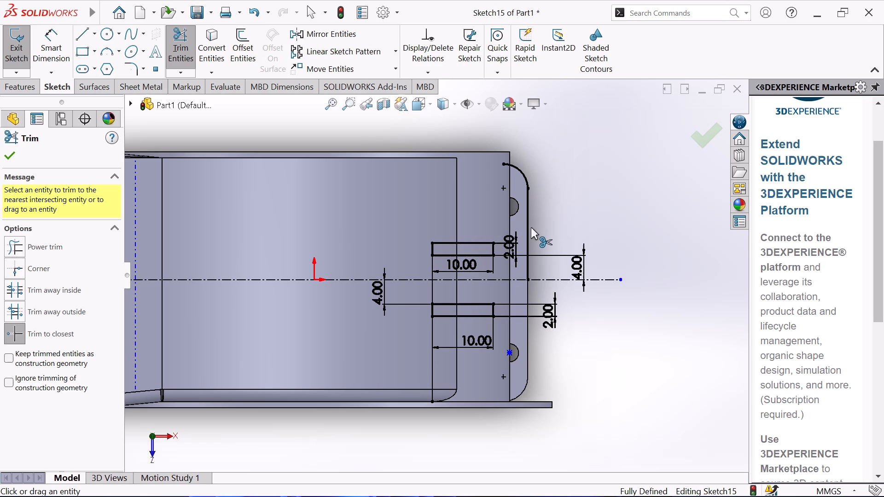
pyautogui.click(528, 223)
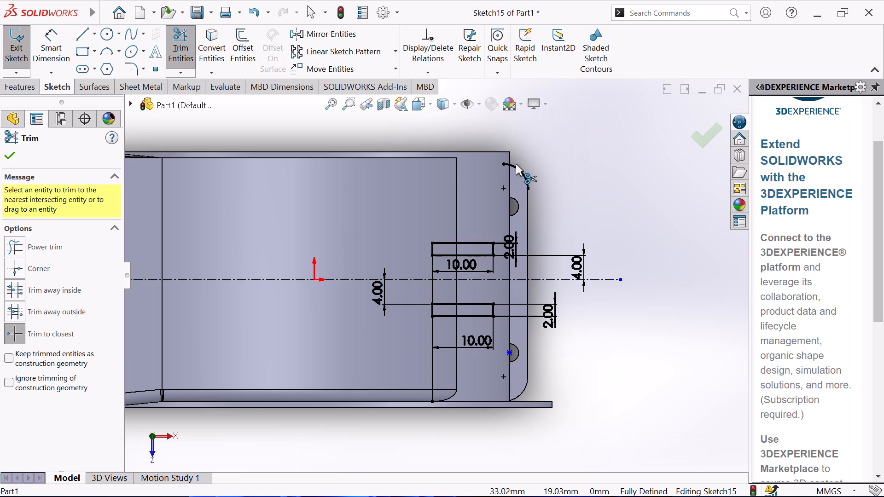
pyautogui.click(516, 170)
pyautogui.rightClick(543, 178)
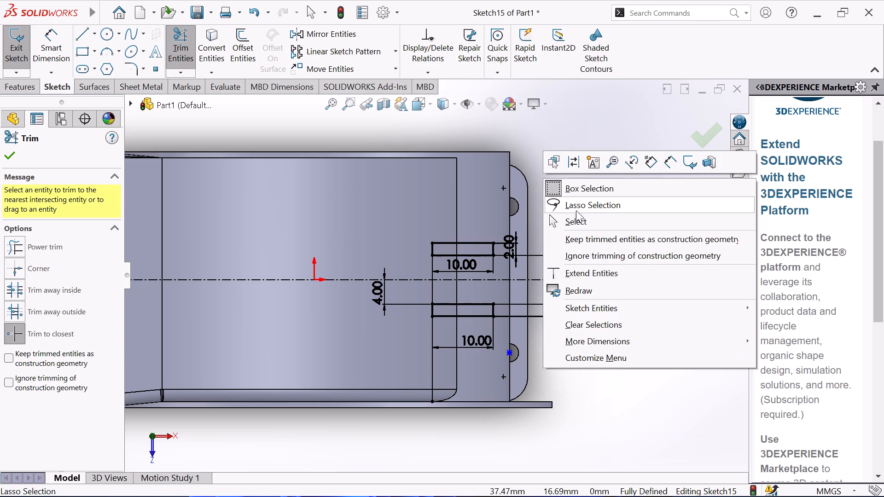
pyautogui.click(598, 229)
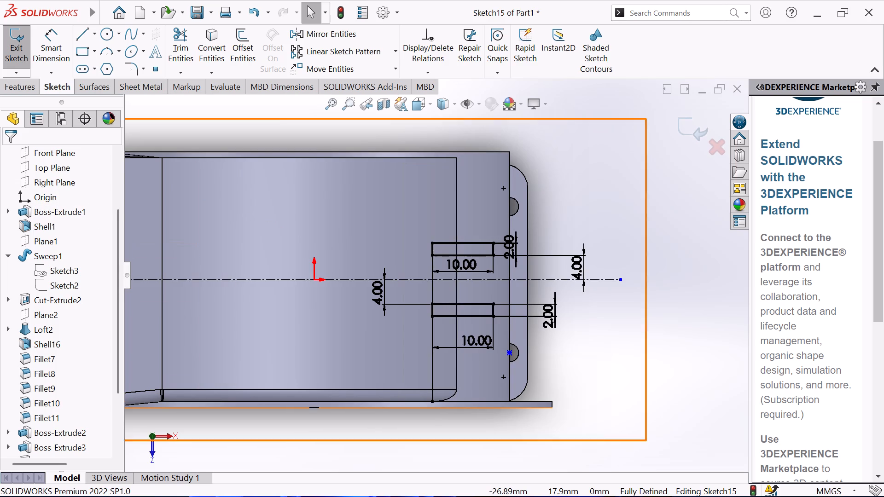
# Start an Extruded Boss with the Up To Surface end condition and select both 10 by 2 mm rectangles as contours.
pyautogui.click(20, 94)
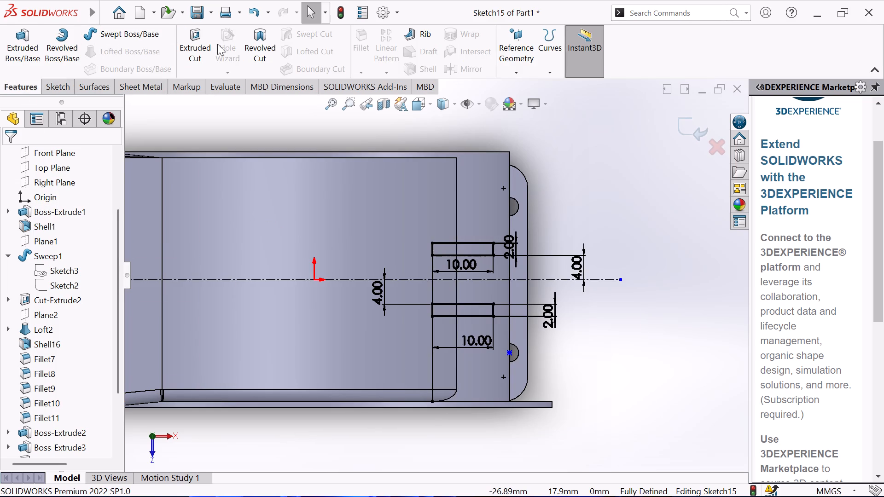
pyautogui.click(23, 53)
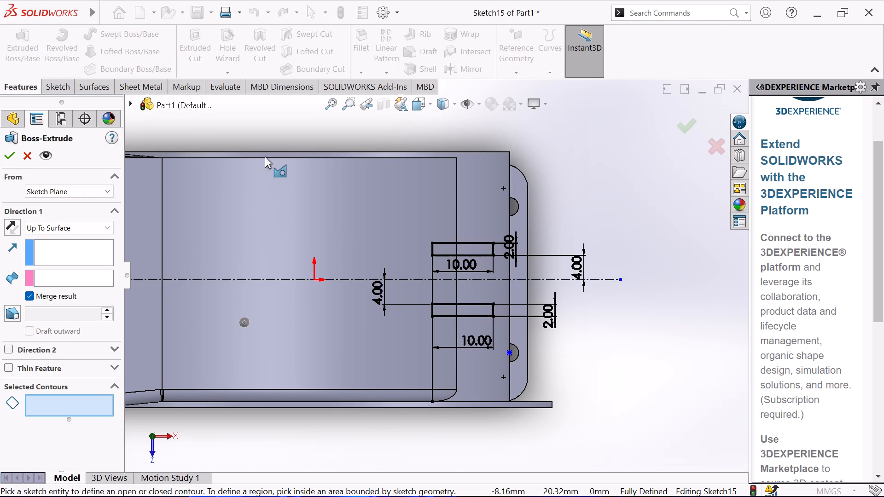
pyautogui.moveTo(265, 156); pyautogui.dragTo(265, 156, button='middle')
pyautogui.moveTo(265, 156); pyautogui.dragTo(241, 55, button='middle')
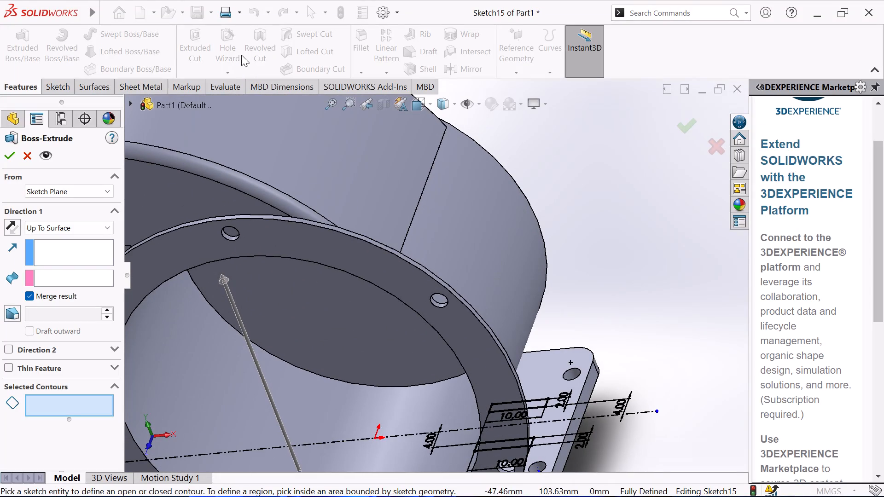
pyautogui.click(471, 251)
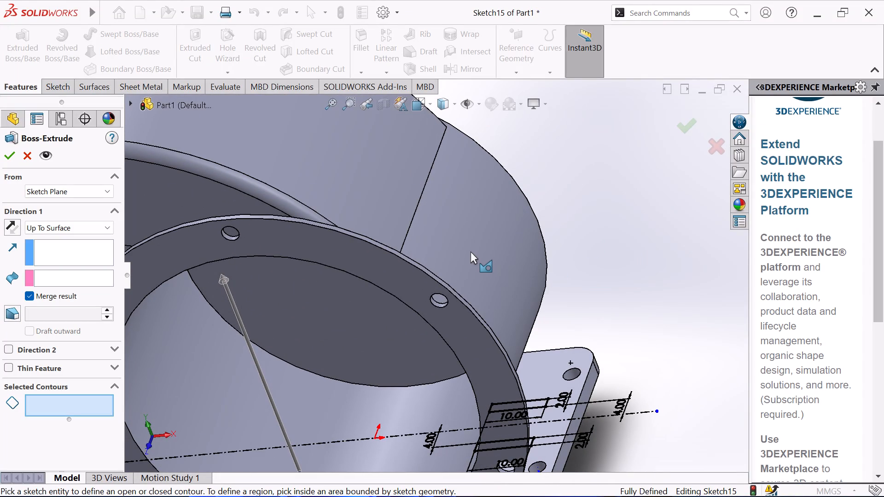
pyautogui.click(532, 402)
pyautogui.scroll(3, 536, 394)
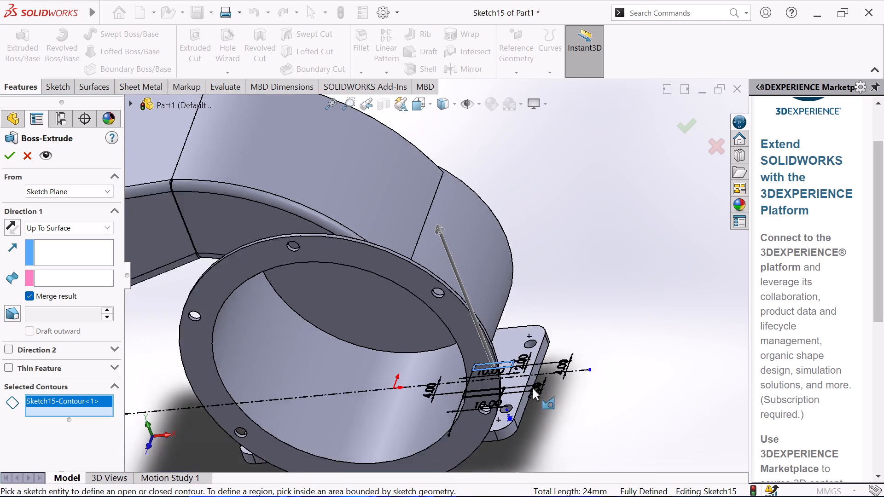
pyautogui.moveTo(530, 384); pyautogui.dragTo(526, 405, button='middle')
pyautogui.scroll(-1, 525, 387)
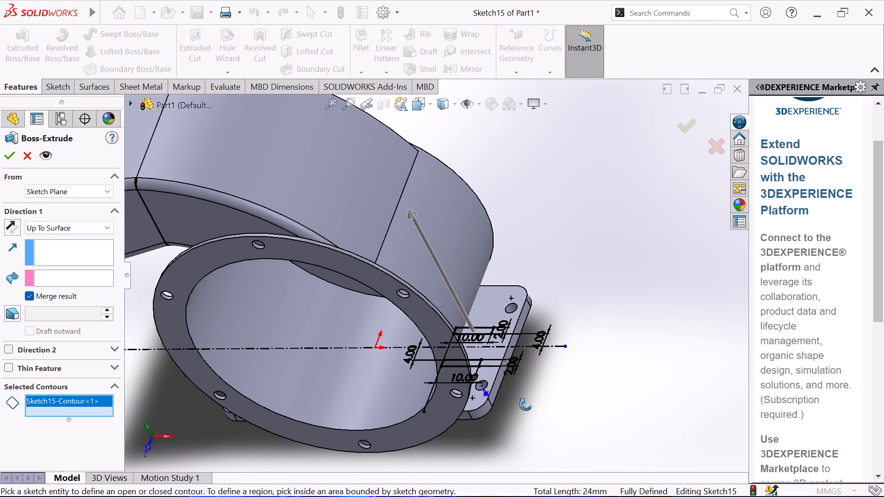
pyautogui.moveTo(526, 405); pyautogui.dragTo(526, 405, button='middle')
pyautogui.scroll(-3, 476, 406)
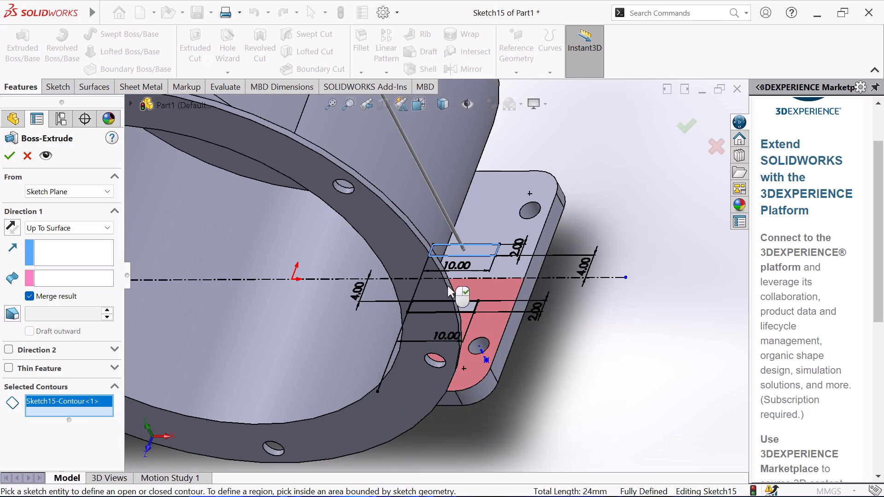
pyautogui.click(460, 303)
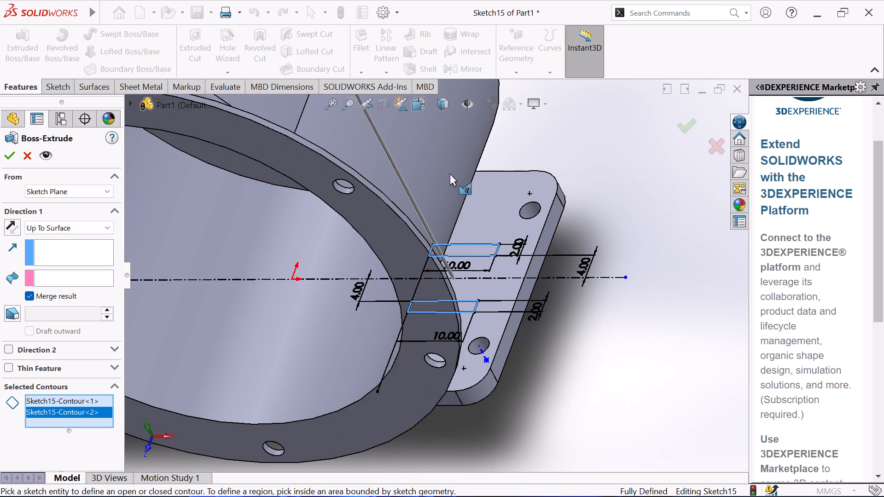
# Add the regions of both rectangles that lie on the base bar's face to the extrusion's selected contours.
pyautogui.click(443, 158)
pyautogui.click(443, 158)
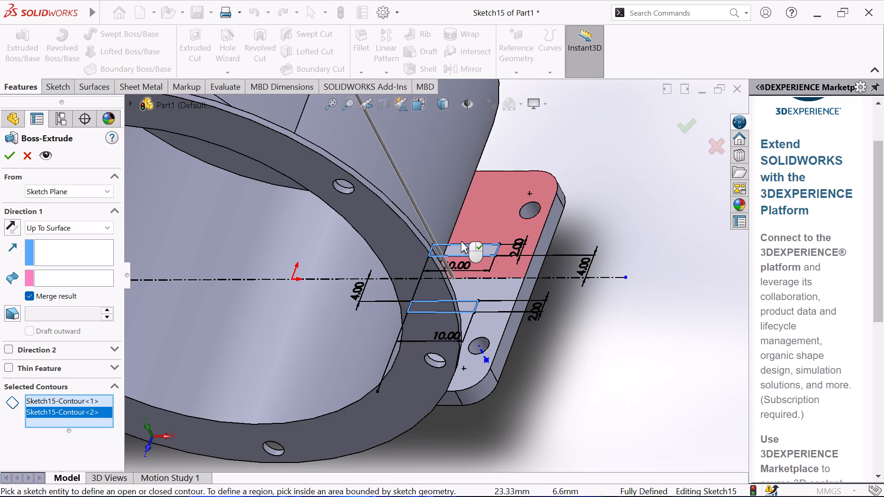
pyautogui.click(462, 245)
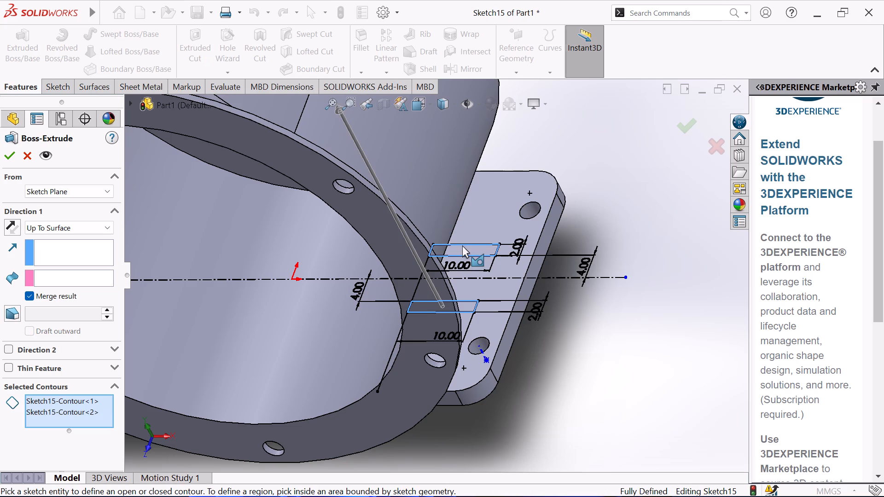
pyautogui.scroll(-4, 453, 258)
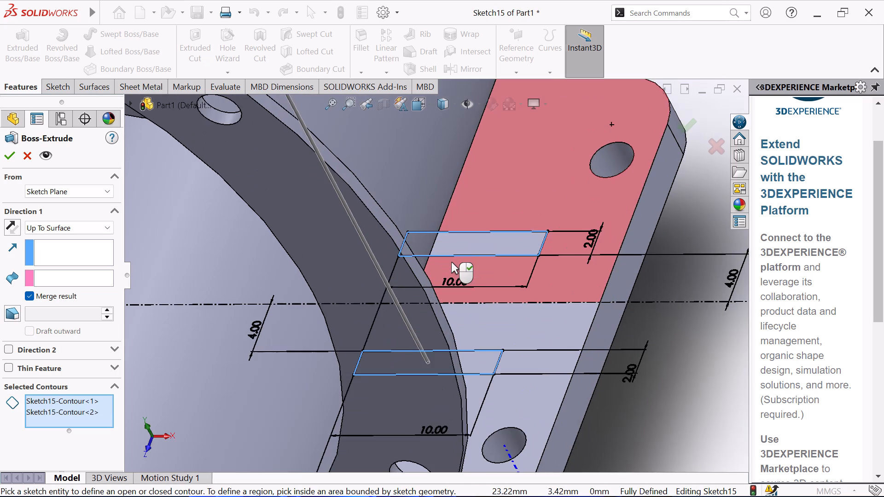
pyautogui.scroll(-3, 451, 262)
pyautogui.moveTo(451, 262); pyautogui.dragTo(444, 292, button='middle')
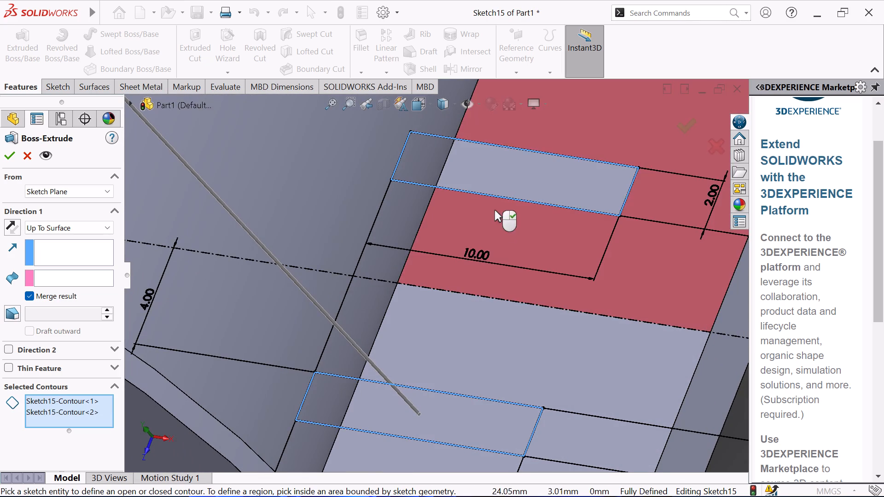
pyautogui.click(506, 178)
pyautogui.scroll(2, 483, 293)
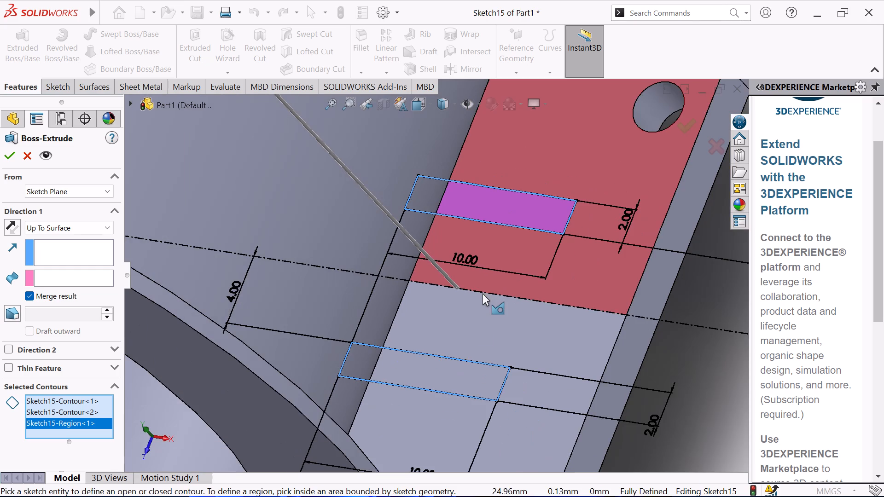
pyautogui.click(449, 377)
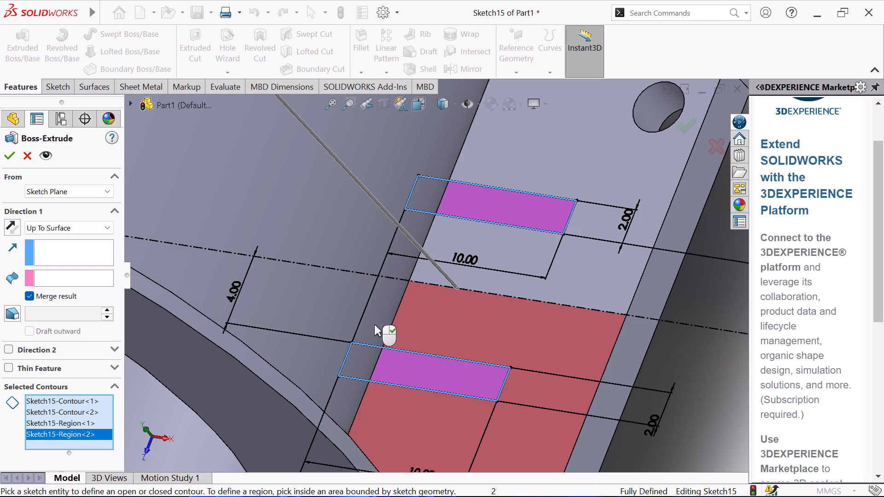
pyautogui.scroll(1, 331, 292)
pyautogui.moveTo(290, 257); pyautogui.dragTo(249, 248, button='middle')
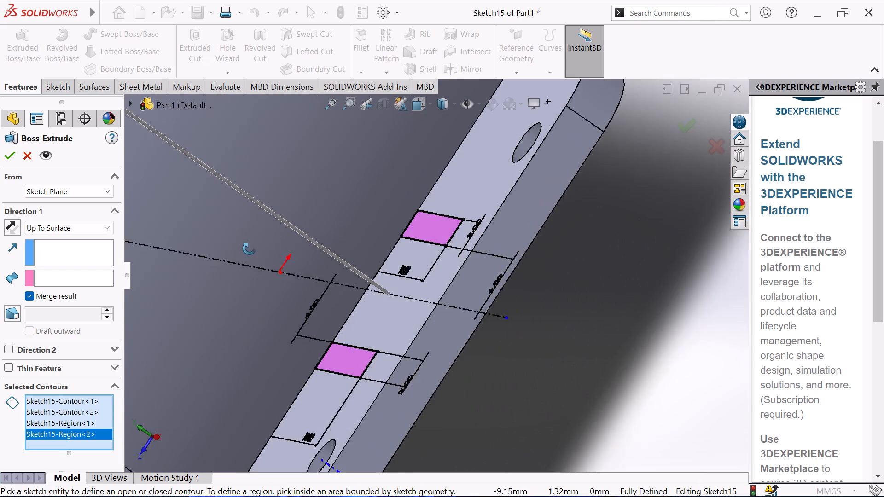
pyautogui.moveTo(249, 248); pyautogui.dragTo(250, 249, button='middle')
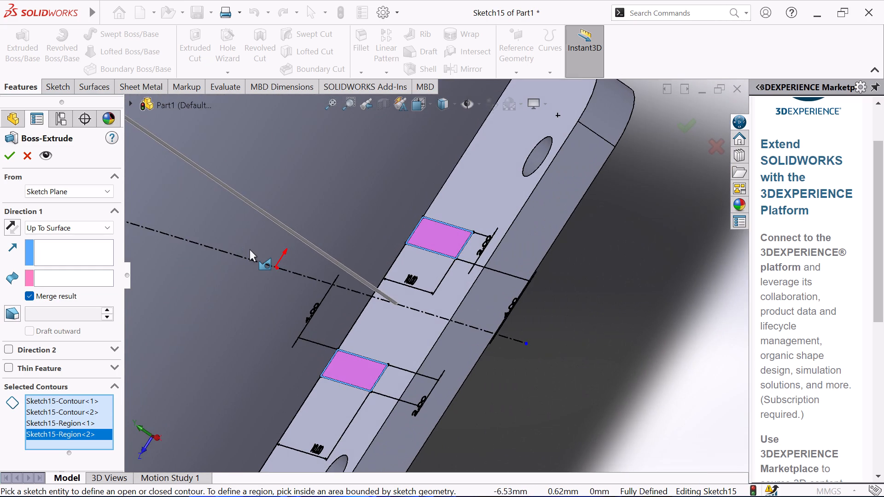
# Extrude the two rib profiles up to the housing's outer cylindrical face with Merge result on.
pyautogui.click(198, 215)
pyautogui.scroll(4, 198, 219)
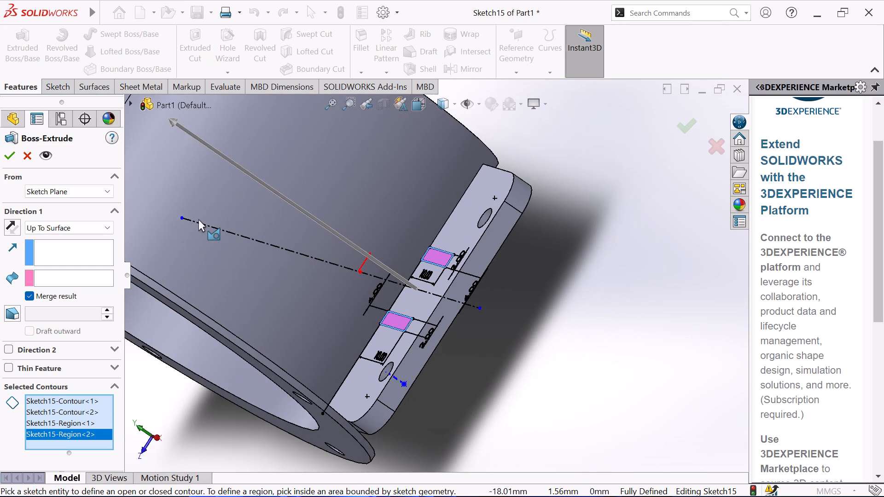
pyautogui.click(198, 219)
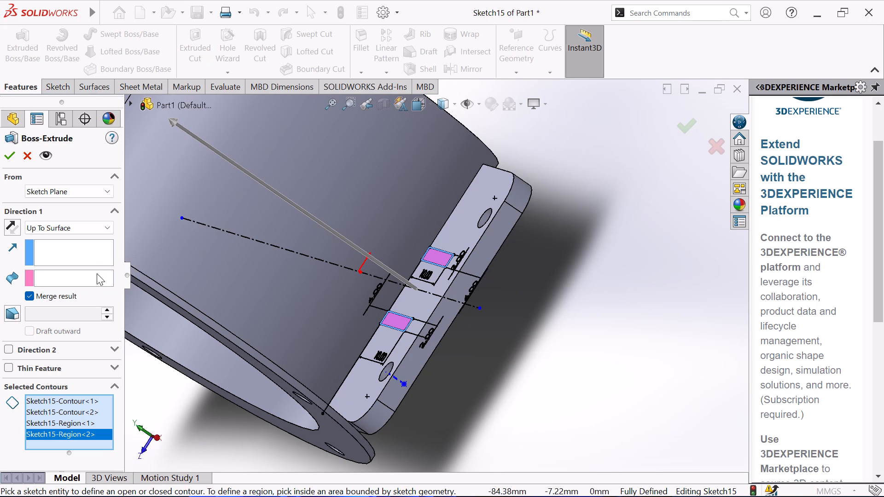
pyautogui.click(89, 281)
pyautogui.click(88, 278)
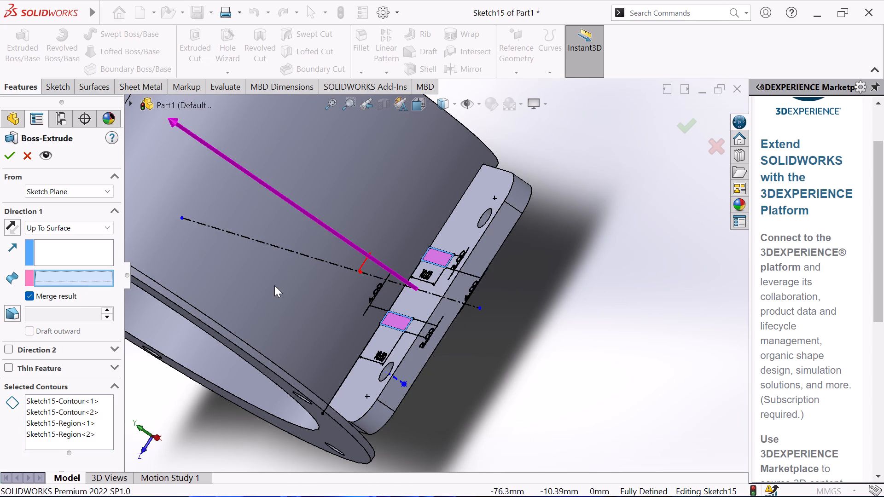
pyautogui.click(271, 234)
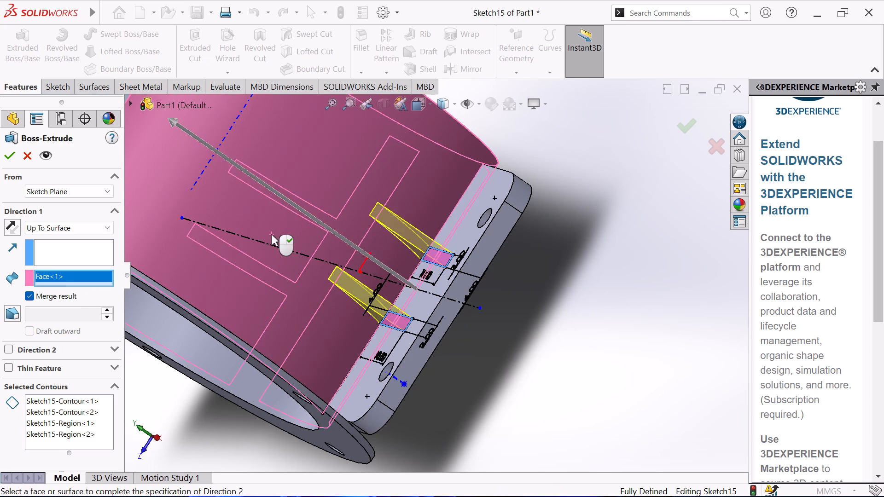
pyautogui.moveTo(271, 234); pyautogui.dragTo(317, 216, button='middle')
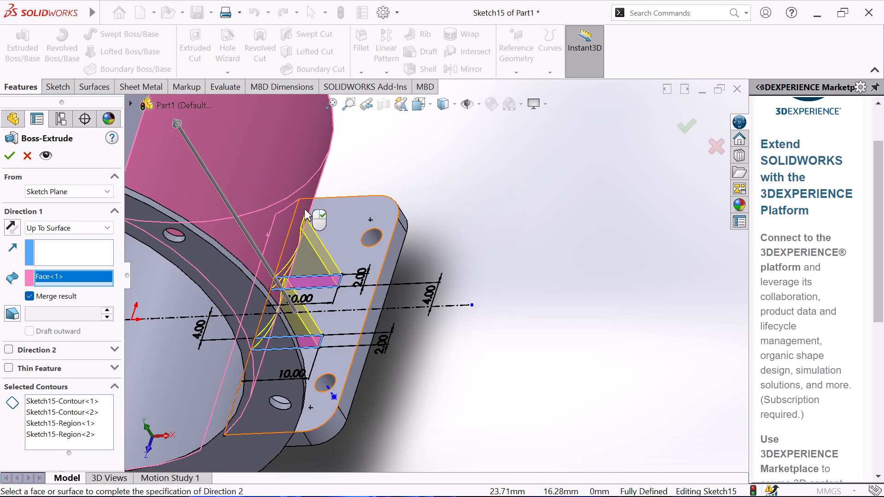
pyautogui.click(7, 153)
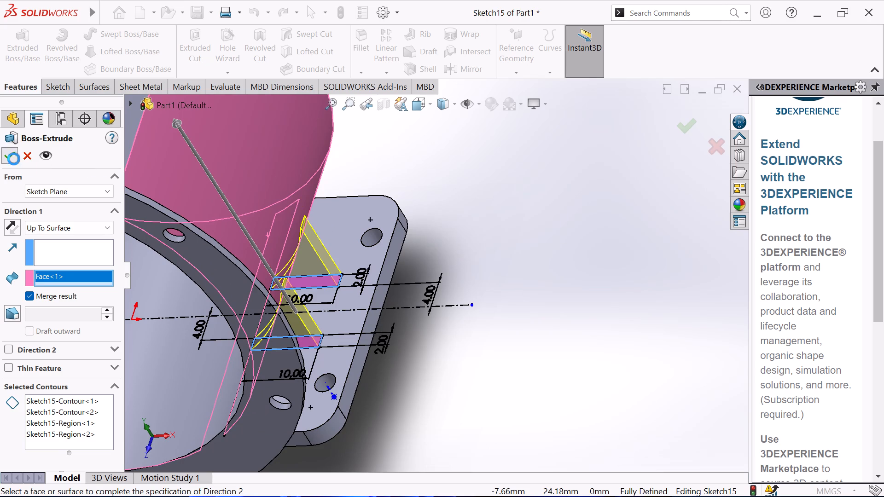
pyautogui.click(473, 267)
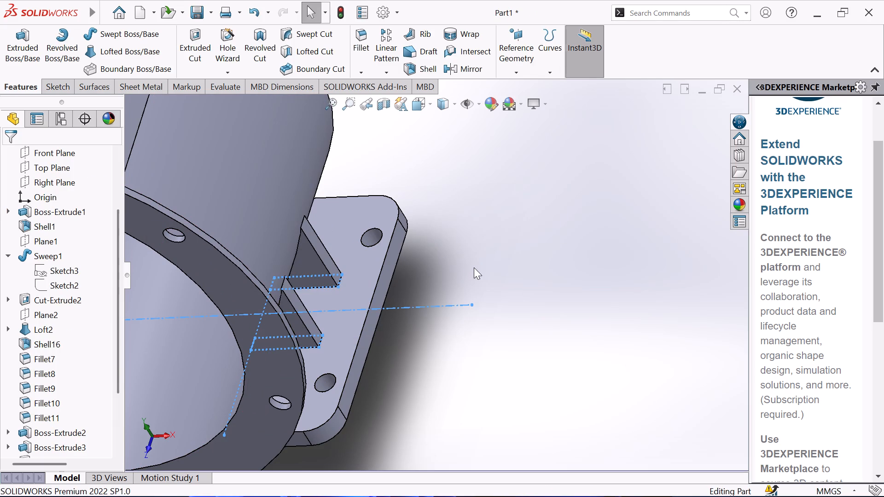
# Examine the new support ribs, base bar, holed rim and duct opening of the housing from several sides.
pyautogui.scroll(2, 479, 262)
pyautogui.moveTo(479, 270); pyautogui.dragTo(451, 320, button='middle')
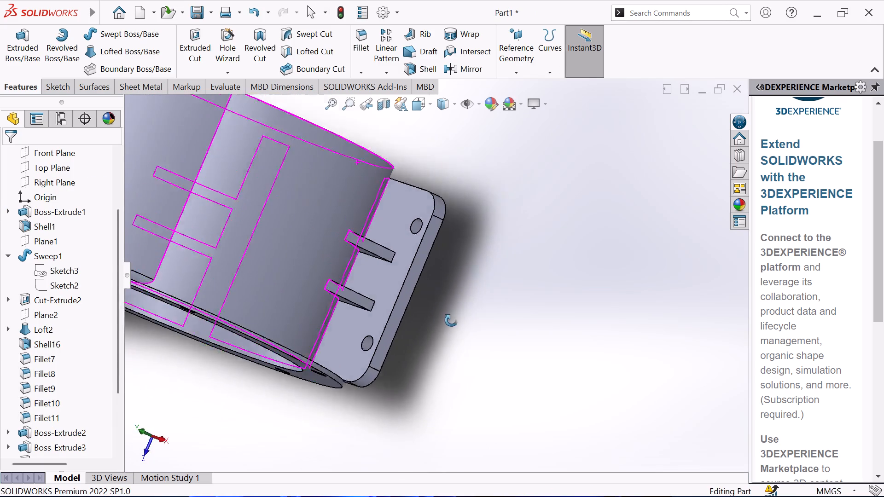
pyautogui.moveTo(451, 320); pyautogui.dragTo(441, 368, button='middle')
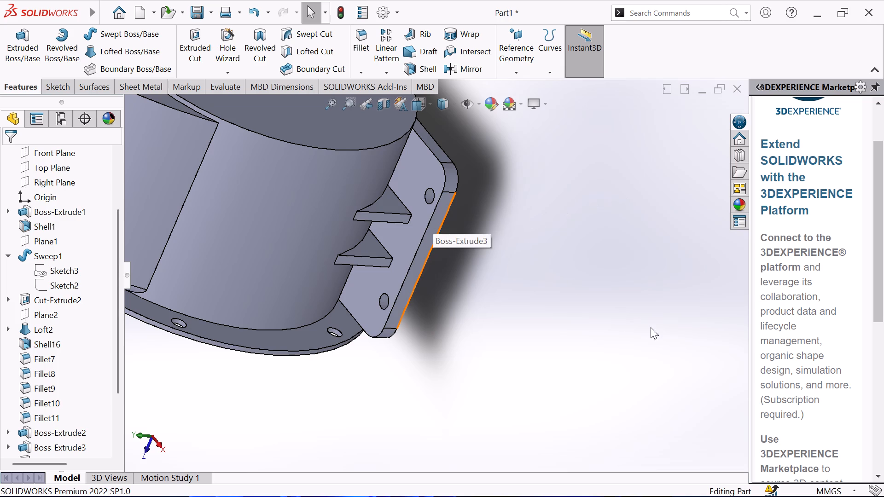
pyautogui.scroll(2, 689, 298)
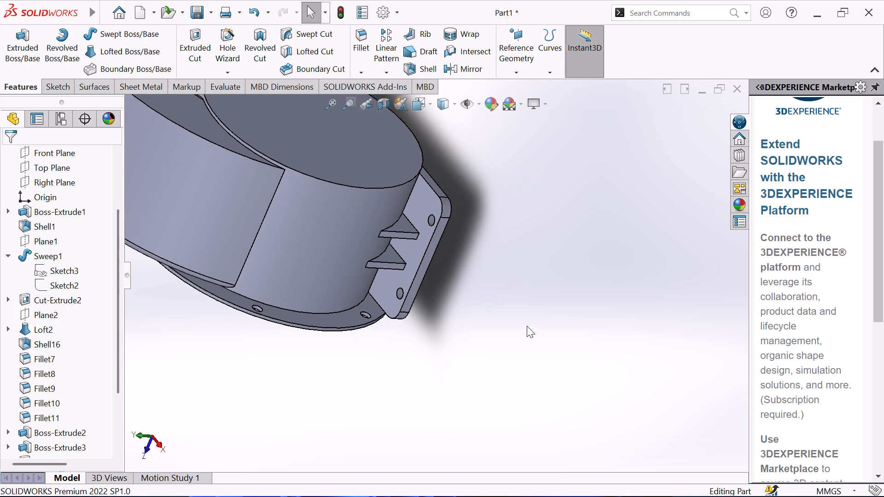
pyautogui.scroll(2, 527, 325)
pyautogui.scroll(1, 494, 270)
pyautogui.moveTo(494, 270); pyautogui.dragTo(561, 177, button='middle')
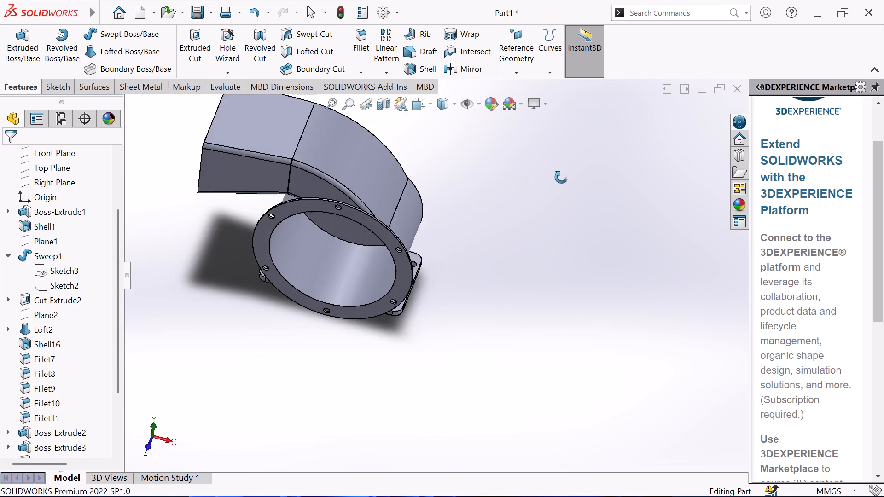
pyautogui.moveTo(561, 177); pyautogui.dragTo(587, 147, button='middle')
pyautogui.scroll(1, 564, 165)
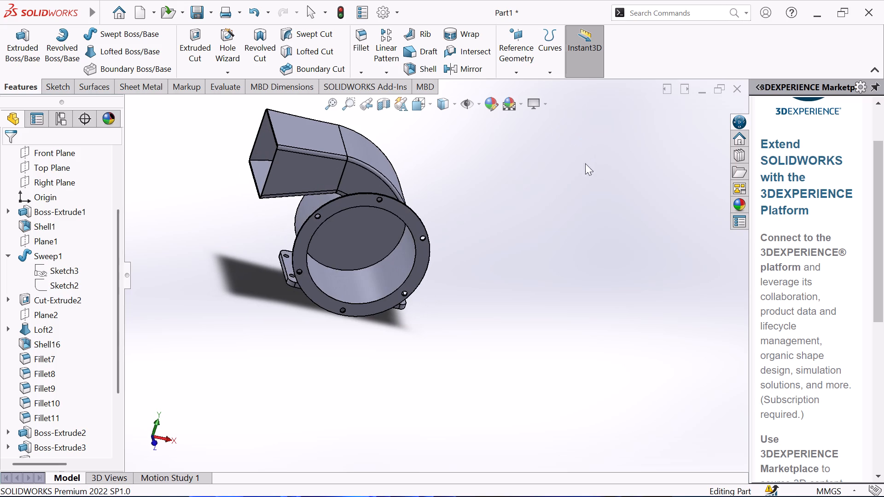
pyautogui.scroll(-4, 399, 280)
pyautogui.moveTo(399, 280); pyautogui.dragTo(399, 279, button='middle')
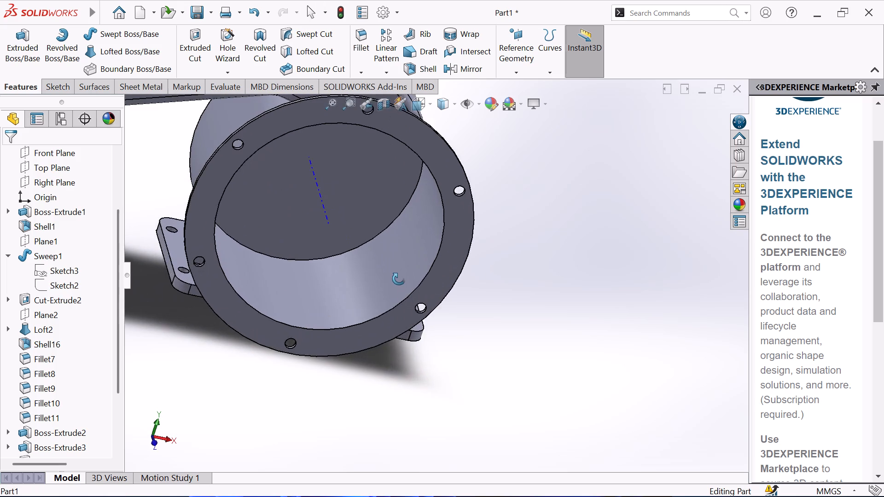
pyautogui.moveTo(399, 279); pyautogui.dragTo(416, 210, button='middle')
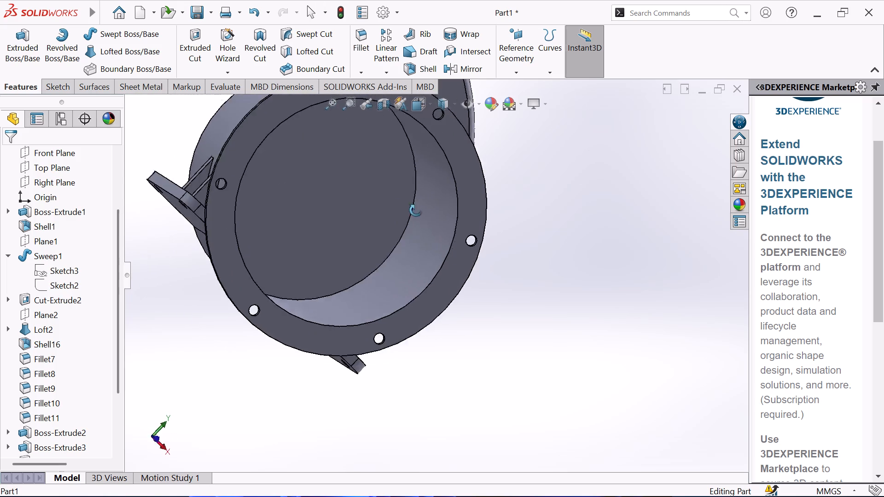
pyautogui.moveTo(416, 210); pyautogui.dragTo(339, 190, button='middle')
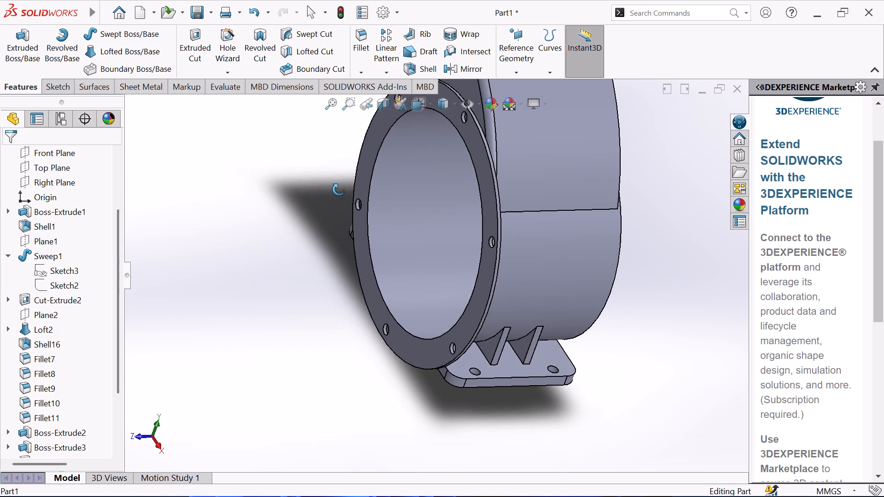
pyautogui.moveTo(339, 190); pyautogui.dragTo(465, 254, button='middle')
pyautogui.scroll(7, 473, 243)
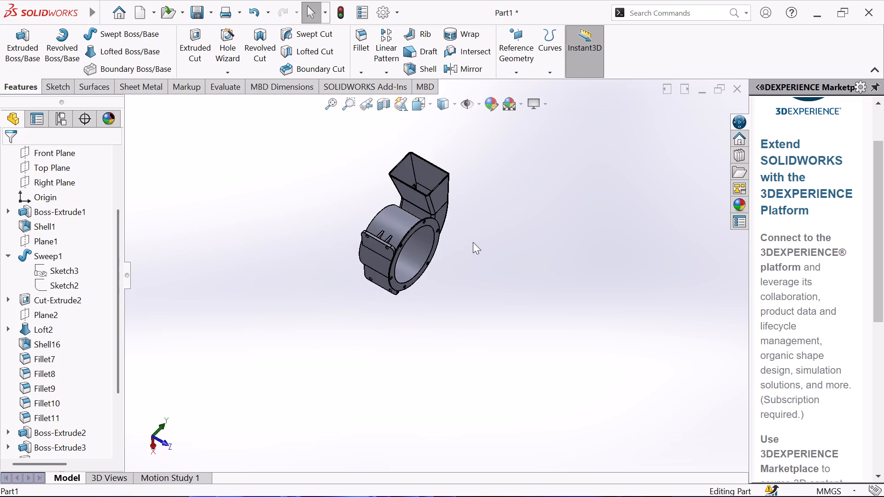
pyautogui.scroll(1, 473, 242)
pyautogui.moveTo(473, 242); pyautogui.dragTo(455, 222, button='middle')
pyautogui.scroll(-6, 455, 222)
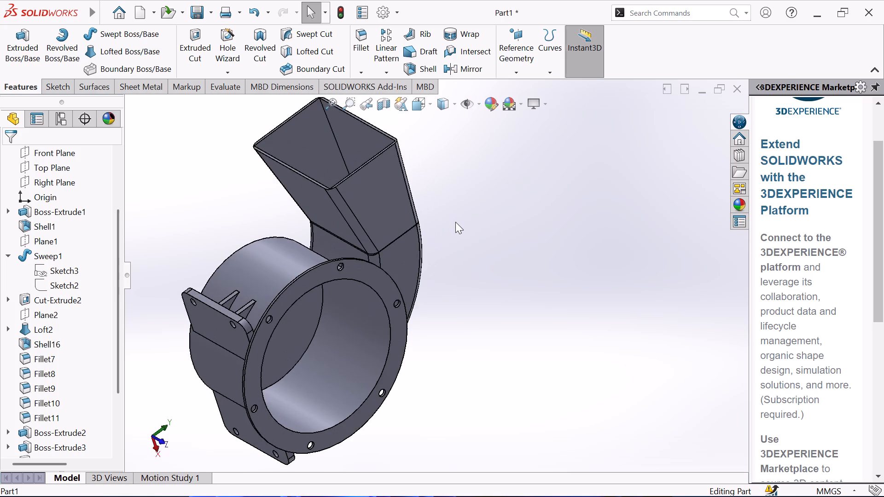
pyautogui.moveTo(455, 222); pyautogui.dragTo(422, 289, button='middle')
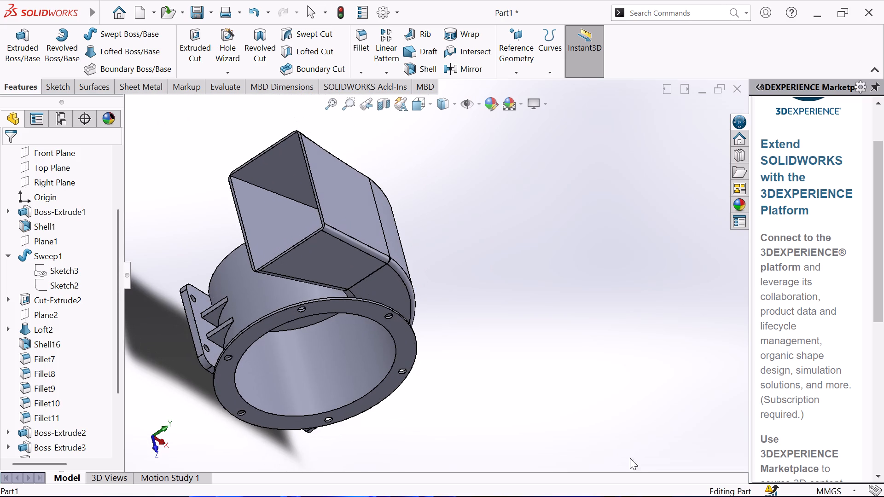
pyautogui.scroll(3, 363, 347)
pyautogui.scroll(-3, 342, 334)
pyautogui.moveTo(342, 334); pyautogui.dragTo(237, 187, button='middle')
pyautogui.scroll(-1, 342, 334)
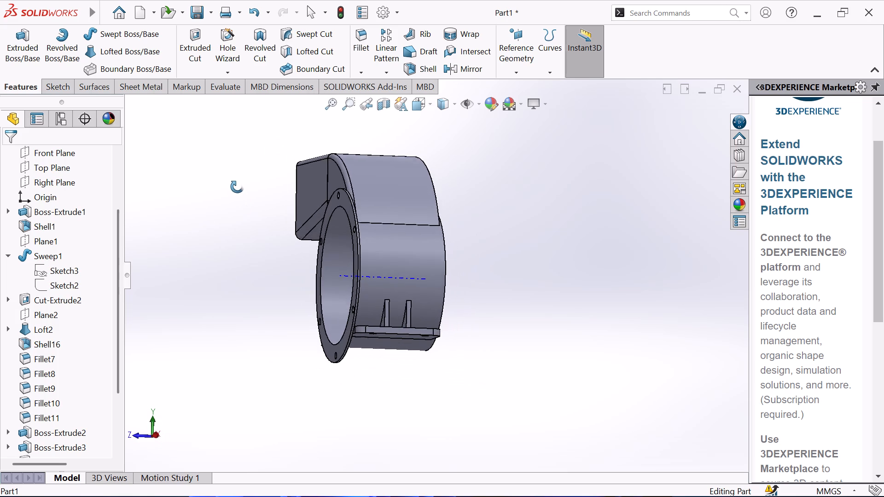
pyautogui.moveTo(237, 187); pyautogui.dragTo(283, 219, button='middle')
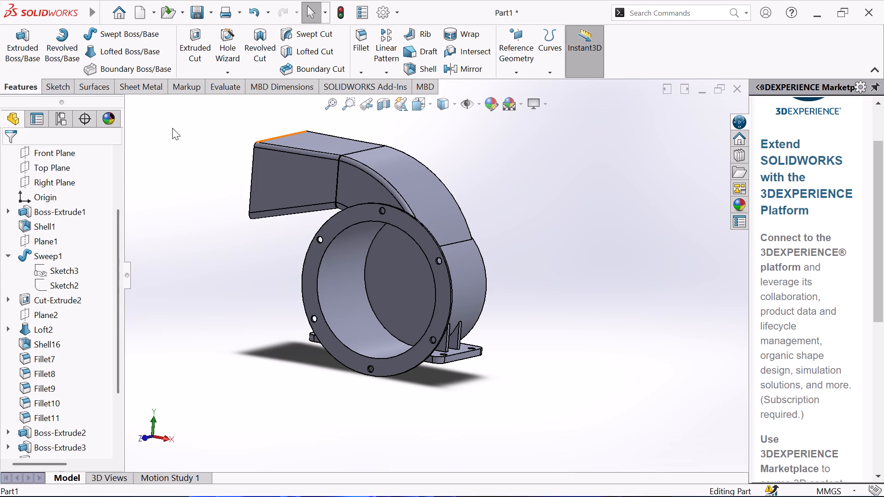
pyautogui.scroll(-2, 463, 379)
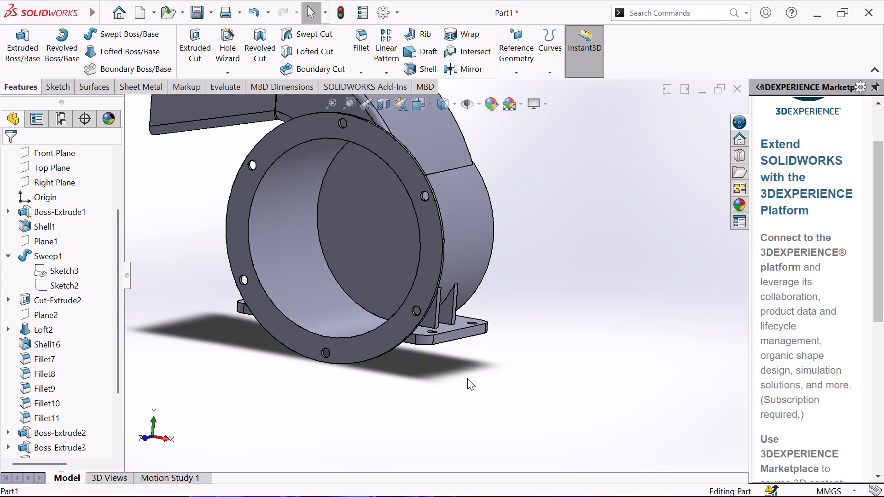
pyautogui.moveTo(467, 378); pyautogui.dragTo(436, 389, button='middle')
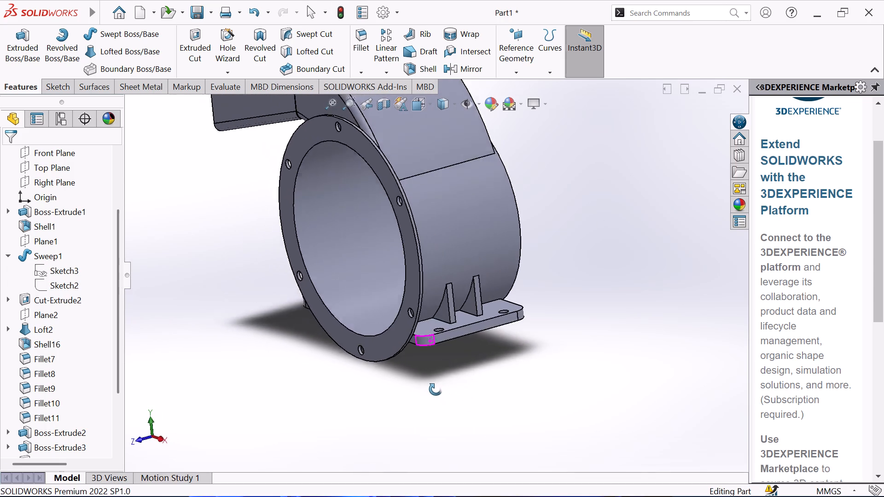
pyautogui.moveTo(436, 389); pyautogui.dragTo(396, 349, button='middle')
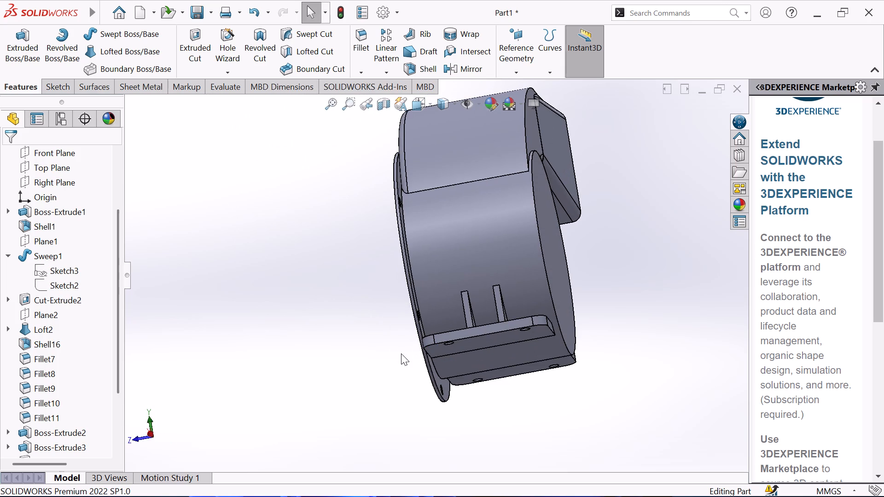
pyautogui.moveTo(401, 353); pyautogui.dragTo(413, 377, button='middle')
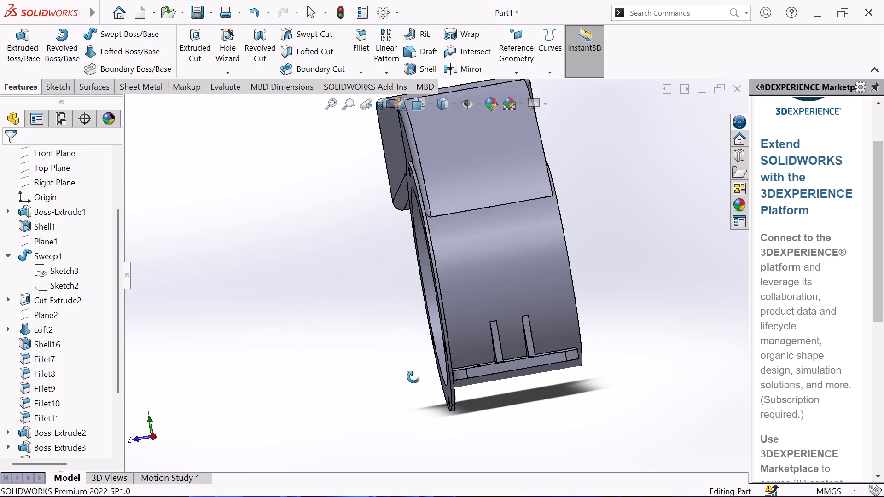
pyautogui.moveTo(413, 377); pyautogui.dragTo(522, 349, button='middle')
pyautogui.scroll(-1, 413, 377)
pyautogui.scroll(1, 553, 330)
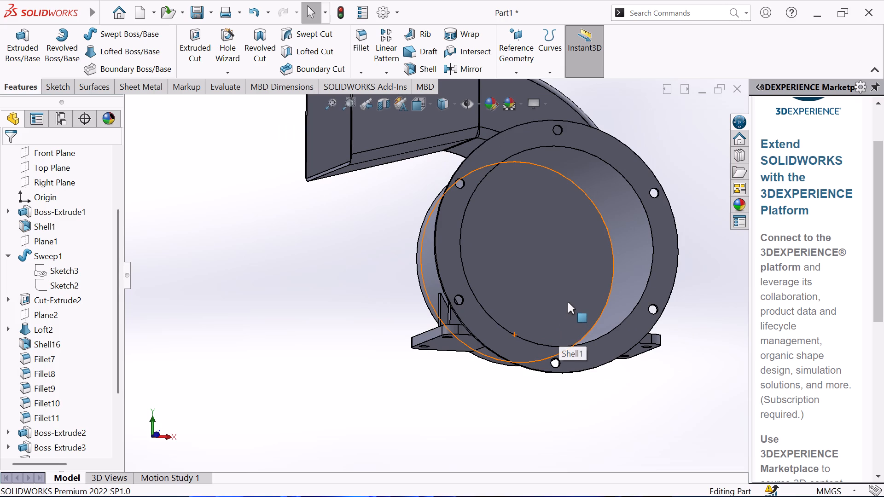
# Examine the whole housing in isometric view and from several sides, checking the duct, holed rim, base bar and support ribs.
pyautogui.scroll(3, 568, 302)
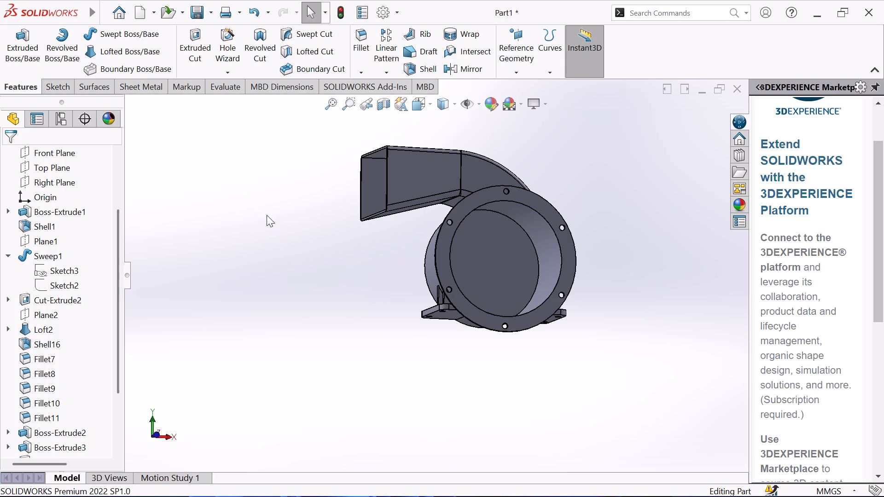
pyautogui.click(413, 110)
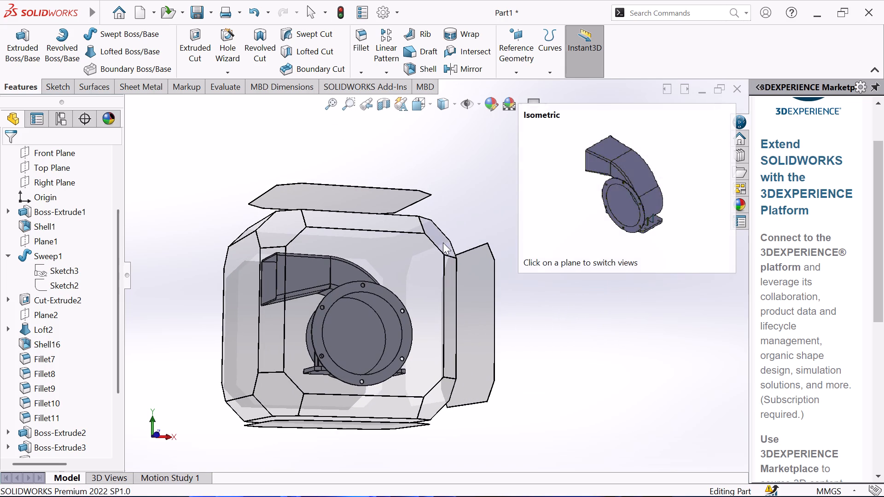
pyautogui.click(443, 240)
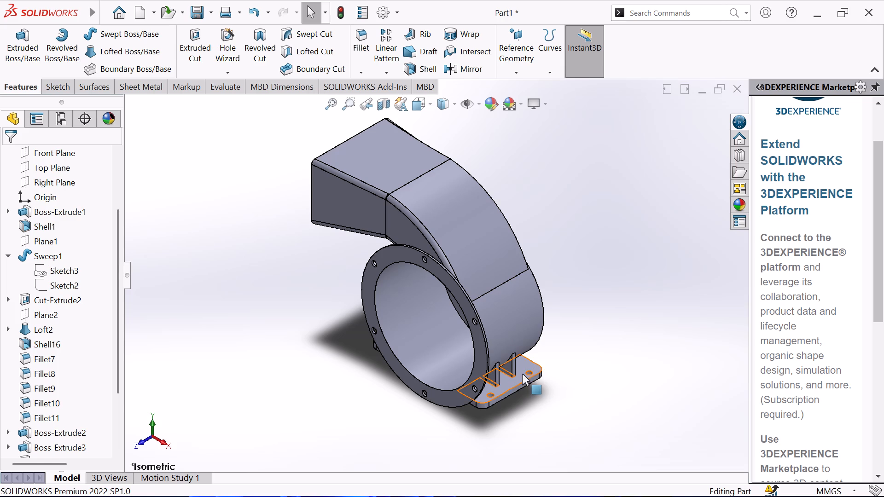
pyautogui.scroll(-2, 522, 376)
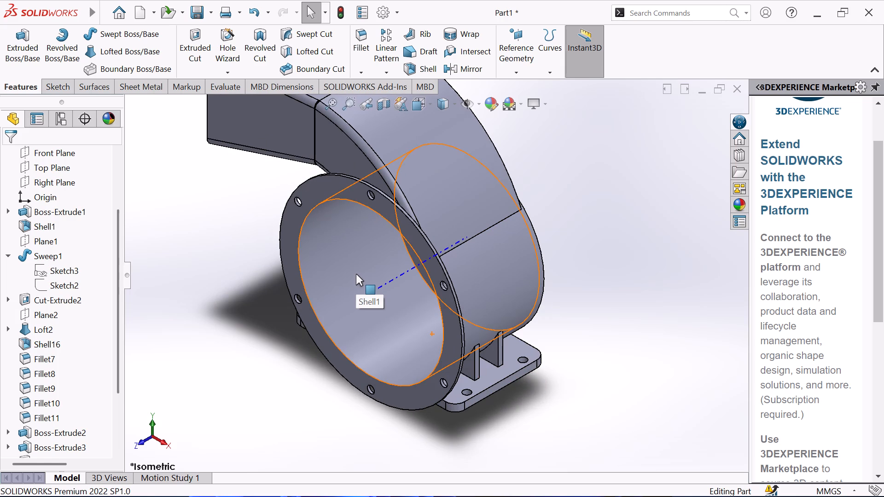
pyautogui.scroll(1, 349, 263)
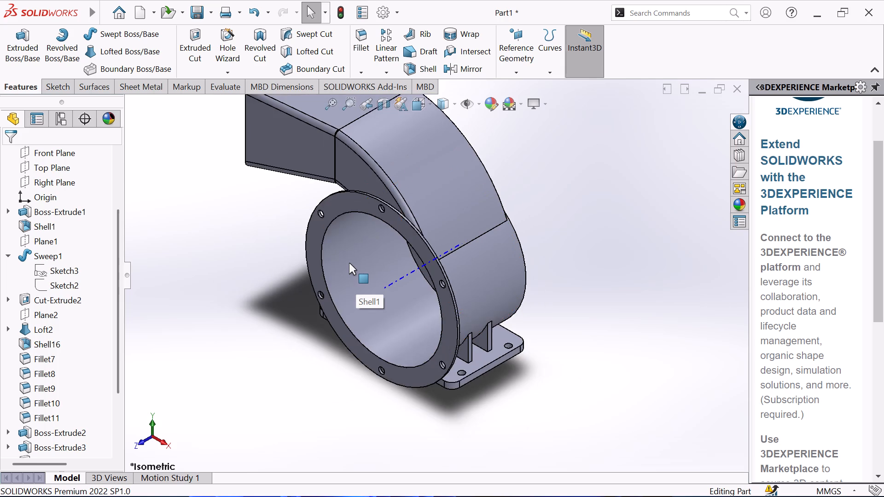
pyautogui.scroll(1, 349, 263)
pyautogui.scroll(-2, 349, 263)
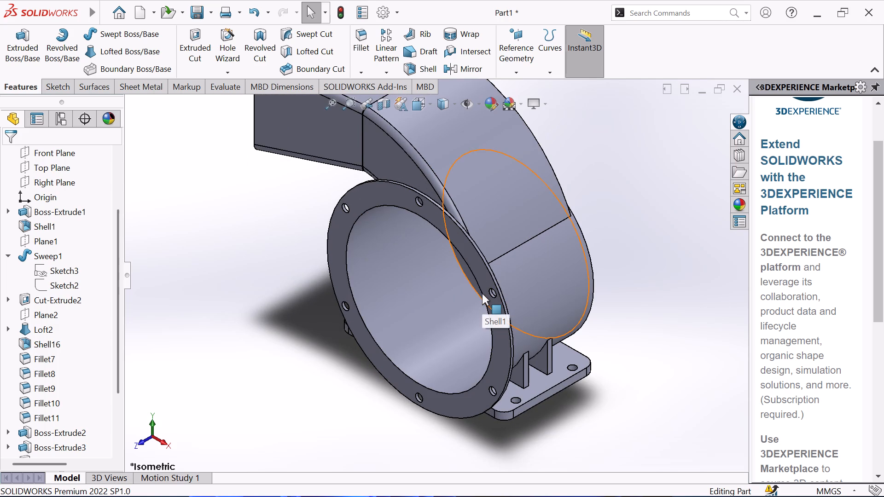
pyautogui.scroll(3, 463, 313)
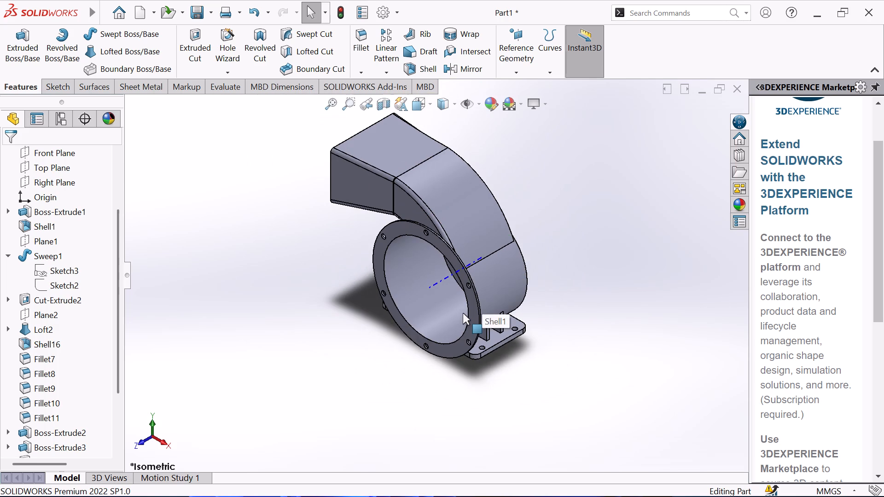
pyautogui.scroll(2, 516, 301)
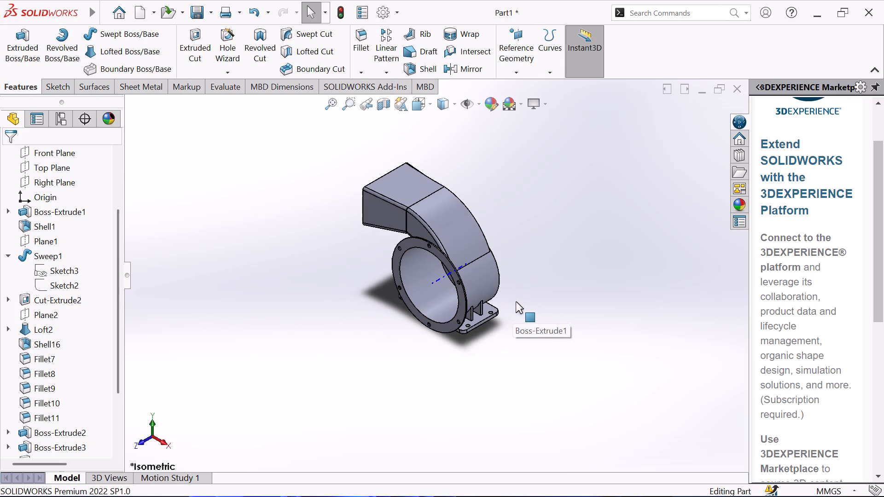
pyautogui.moveTo(516, 301); pyautogui.dragTo(504, 228, button='middle')
pyautogui.scroll(1, 539, 297)
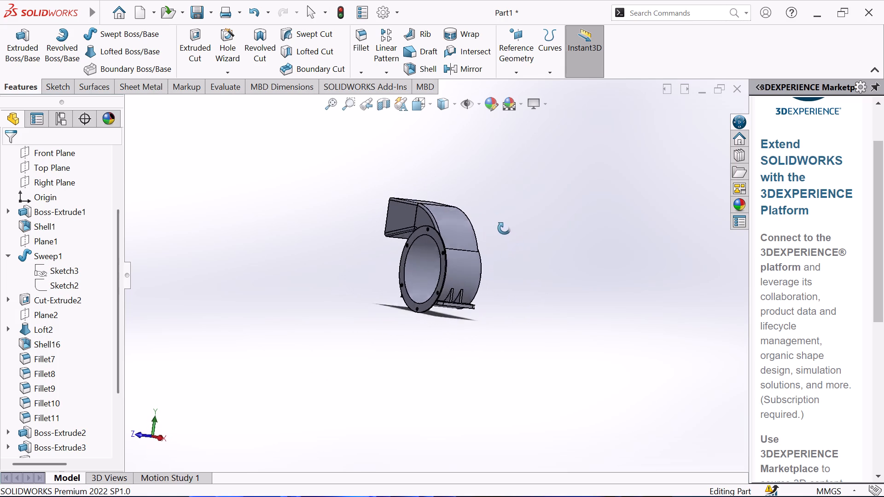
pyautogui.moveTo(504, 228); pyautogui.dragTo(225, 279, button='middle')
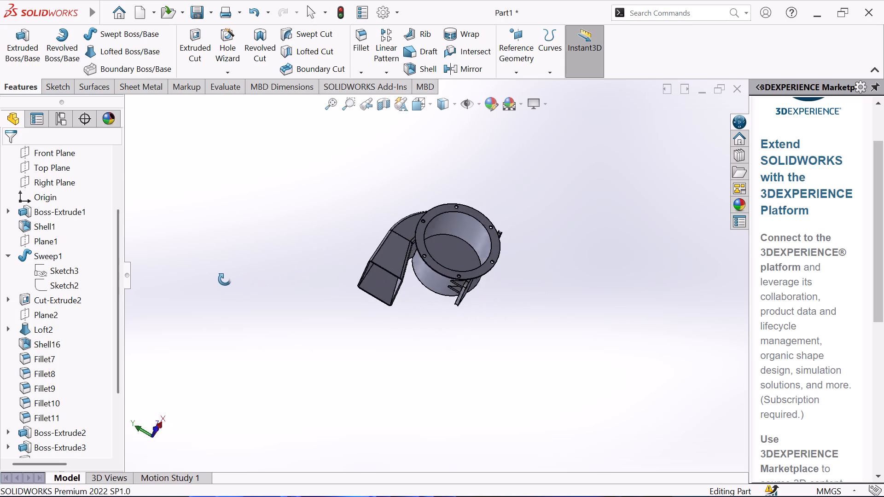
pyautogui.moveTo(225, 279); pyautogui.dragTo(208, 324, button='middle')
pyautogui.scroll(-2, 418, 283)
pyautogui.moveTo(419, 283); pyautogui.dragTo(521, 193, button='middle')
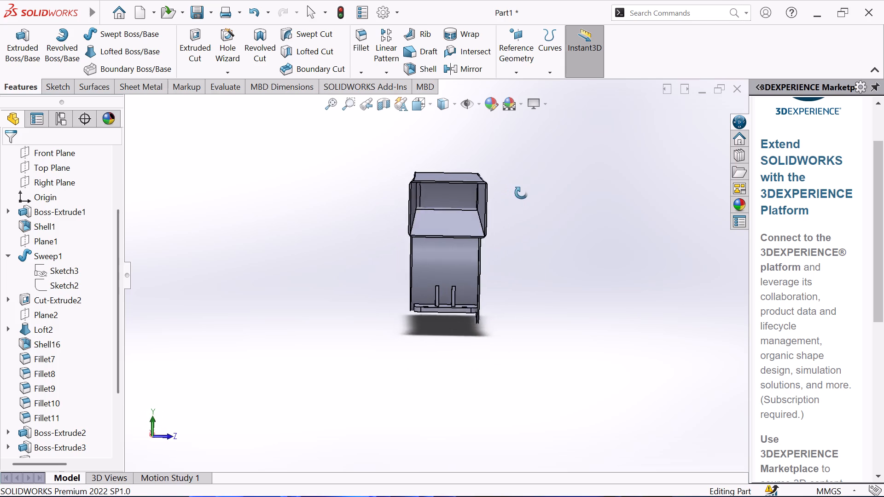
pyautogui.moveTo(521, 193); pyautogui.dragTo(405, 320, button='middle')
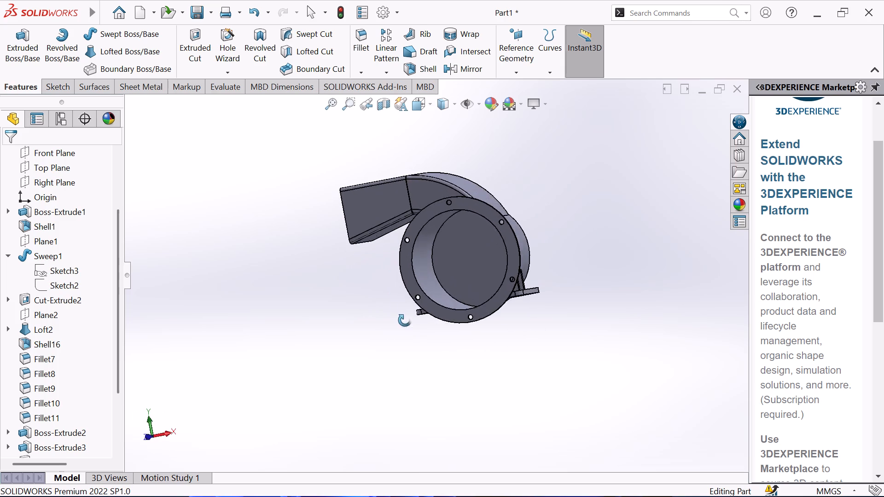
pyautogui.moveTo(405, 320); pyautogui.dragTo(408, 330, button='middle')
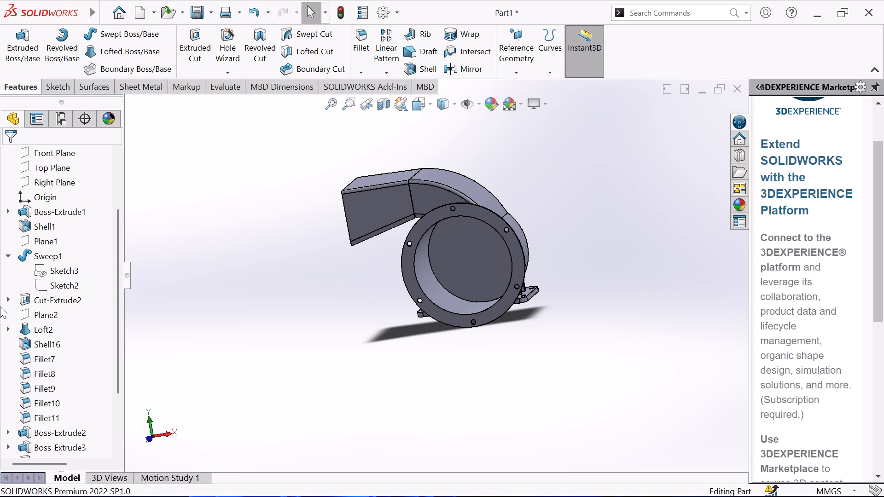
# Start a sketch on the housing's inner back wall face and draw a circle about 25 mm in diameter centred on the origin.
pyautogui.scroll(-1, 258, 353)
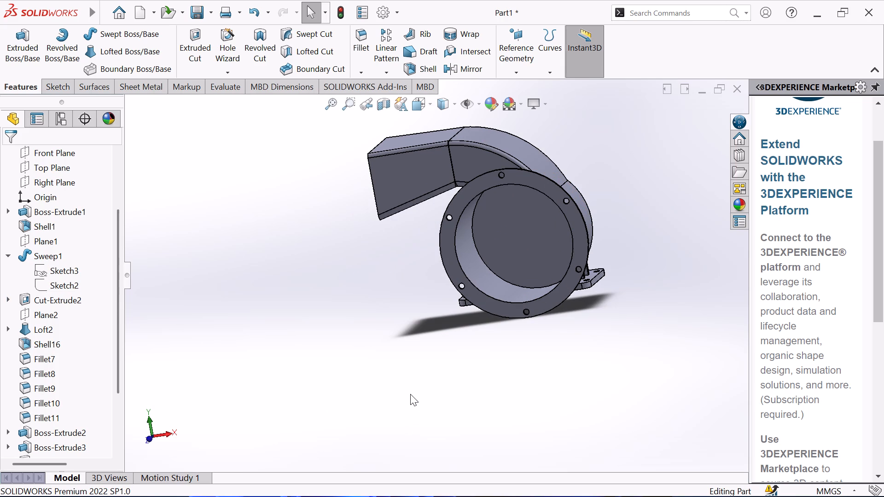
pyautogui.click(489, 236)
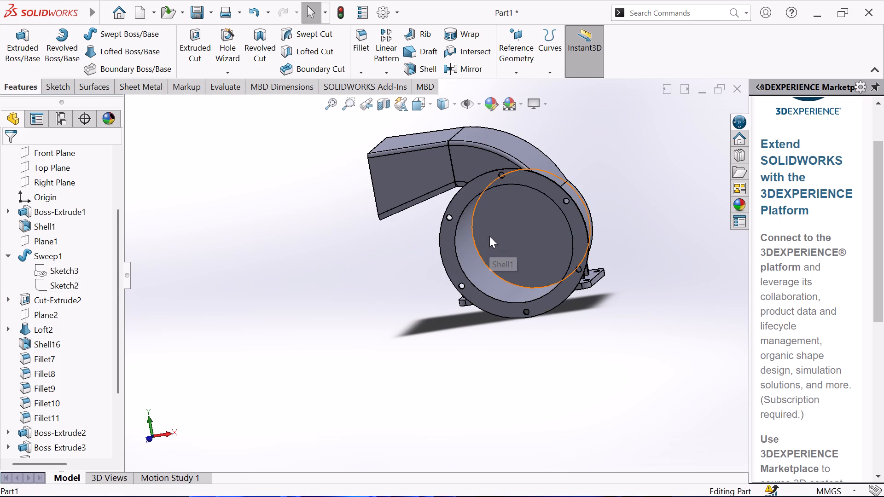
pyautogui.click(536, 212)
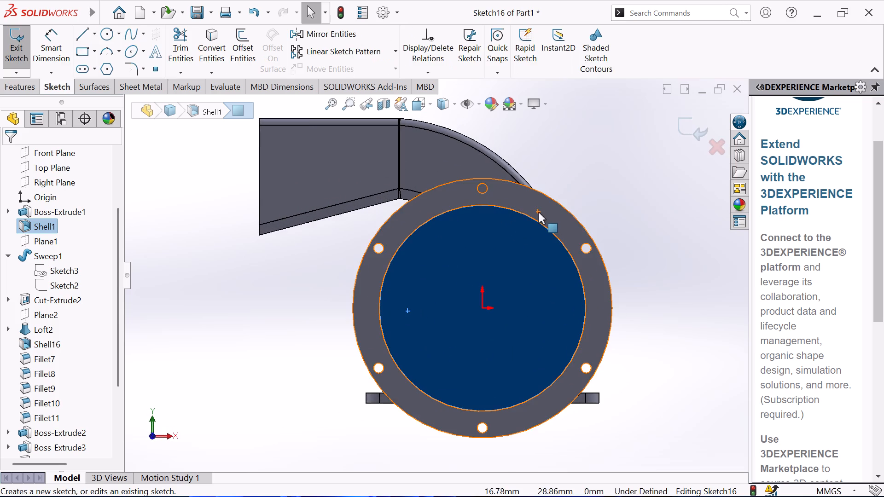
pyautogui.click(611, 205)
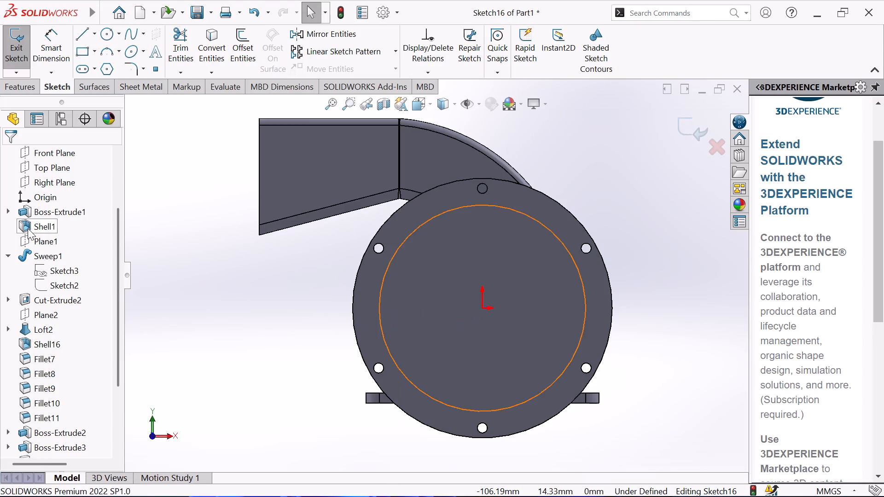
pyautogui.click(107, 34)
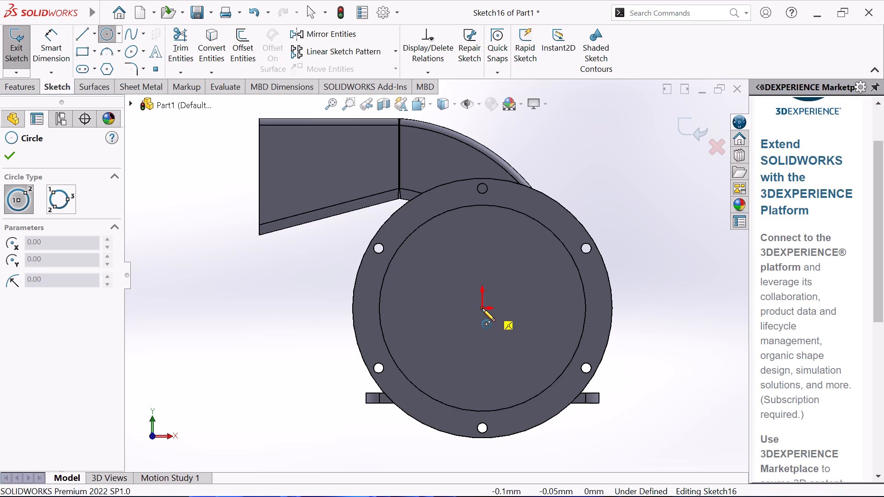
pyautogui.click(482, 306)
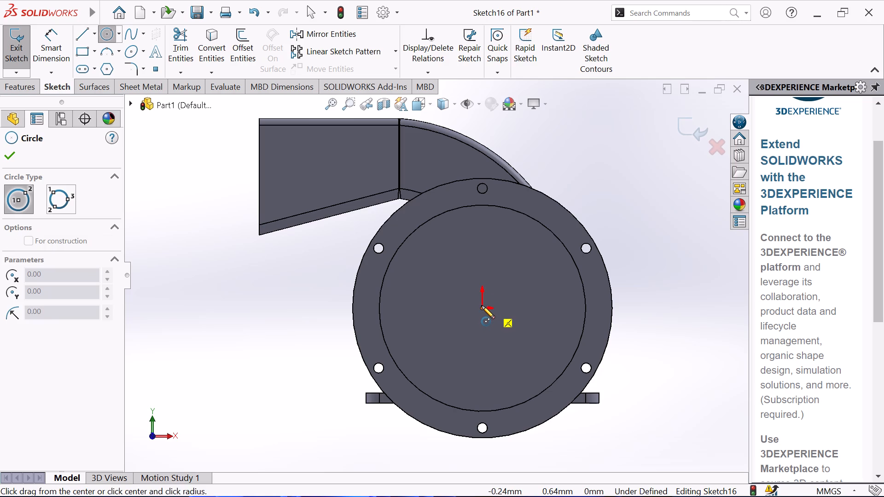
pyautogui.click(476, 267)
pyautogui.rightClick(599, 208)
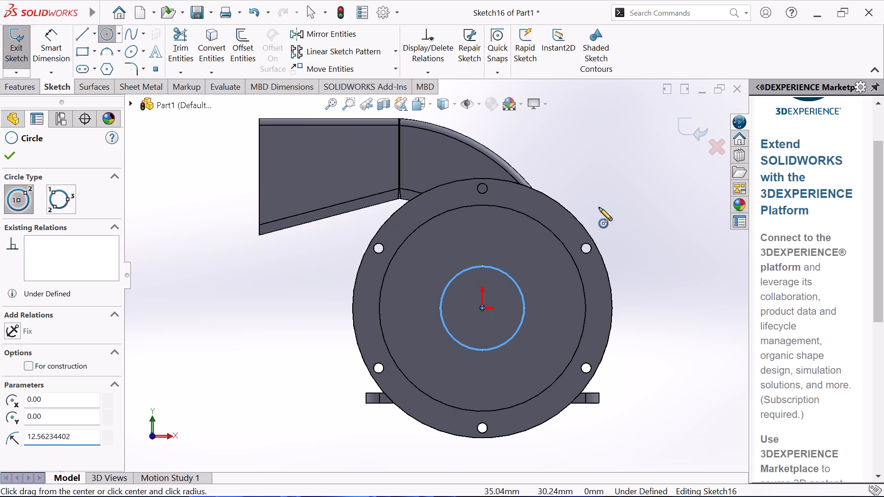
pyautogui.click(632, 218)
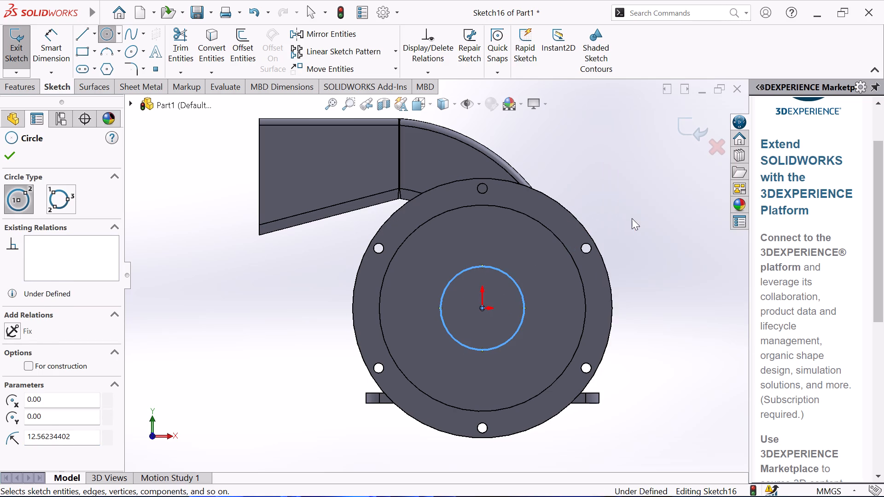
# Dimension the back-wall circle's diameter as 16 mm.
pyautogui.click(53, 43)
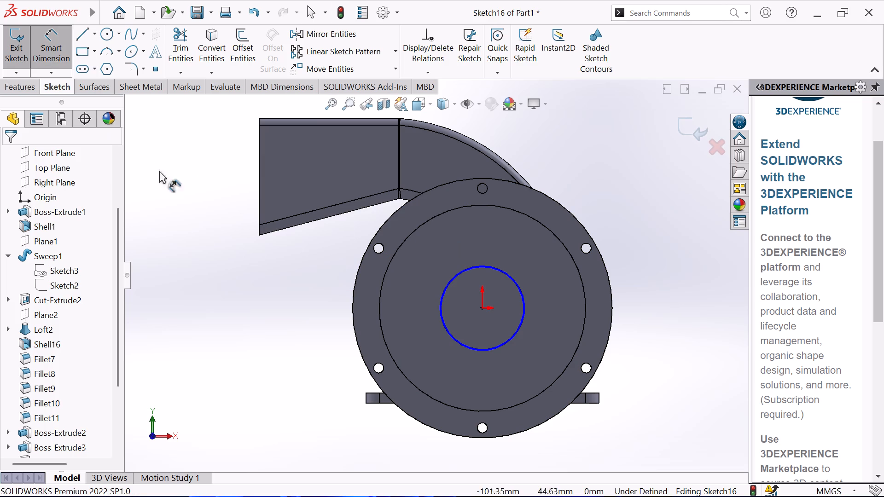
pyautogui.click(445, 293)
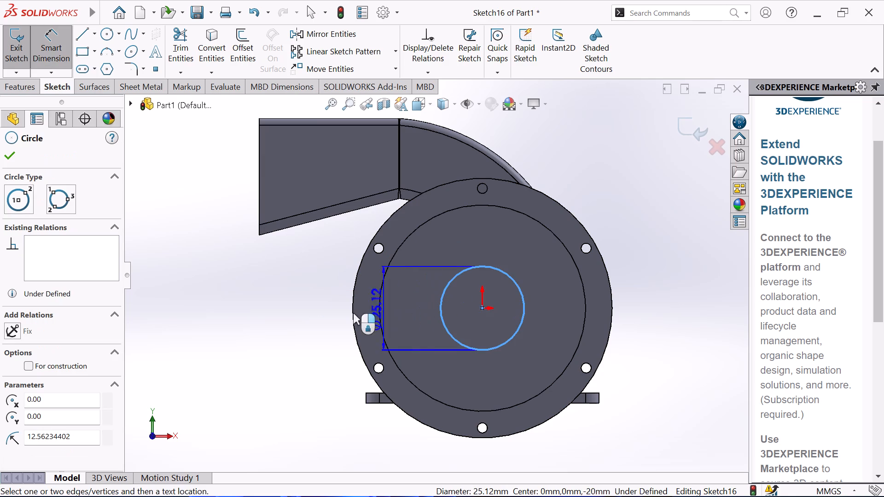
pyautogui.click(293, 318)
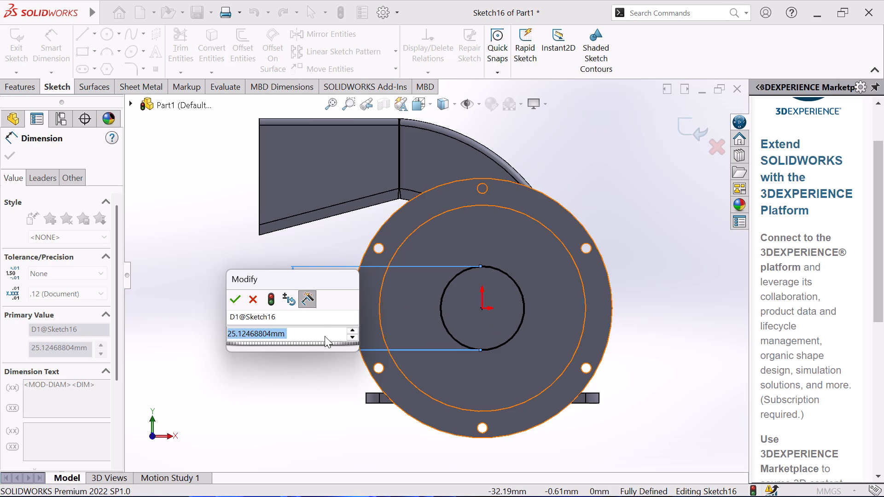
pyautogui.press('1')
pyautogui.press('6')
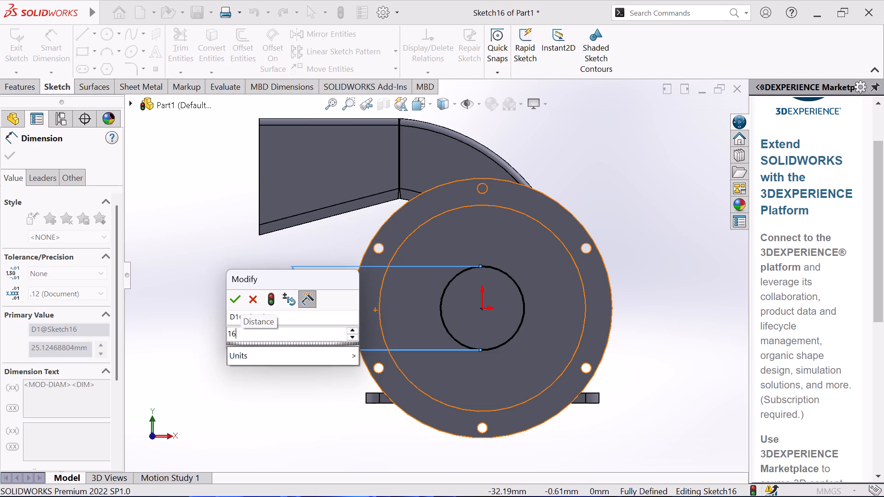
pyautogui.press('Return')
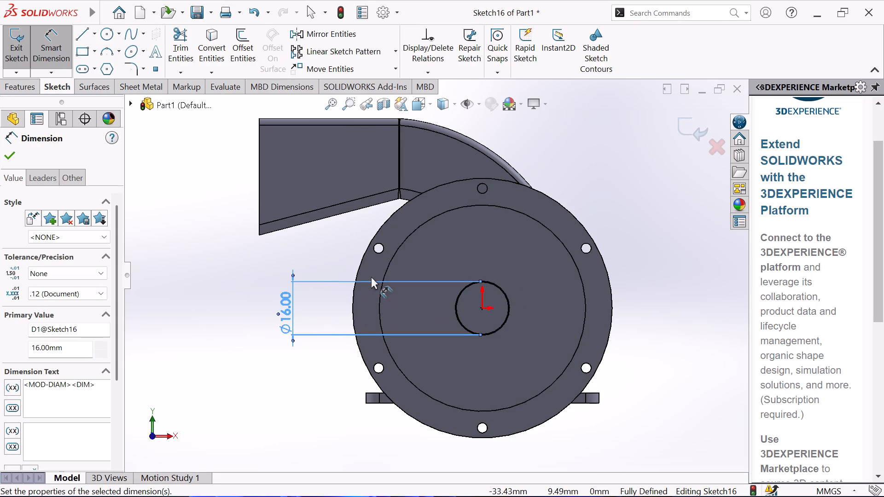
pyautogui.scroll(-1, 372, 275)
pyautogui.click(674, 277)
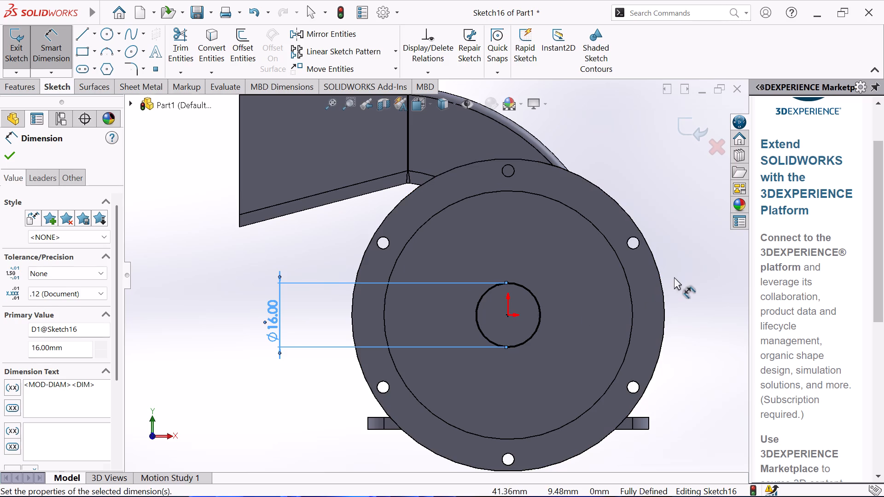
pyautogui.rightClick(705, 311)
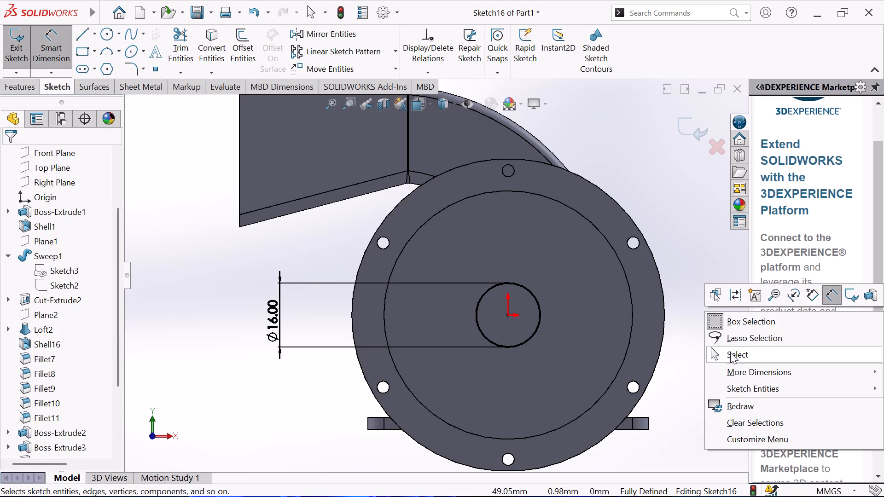
pyautogui.click(733, 354)
# Examine the back-wall circle sketch against the housing from the front, rear, isometric view and underside.
pyautogui.scroll(2, 680, 327)
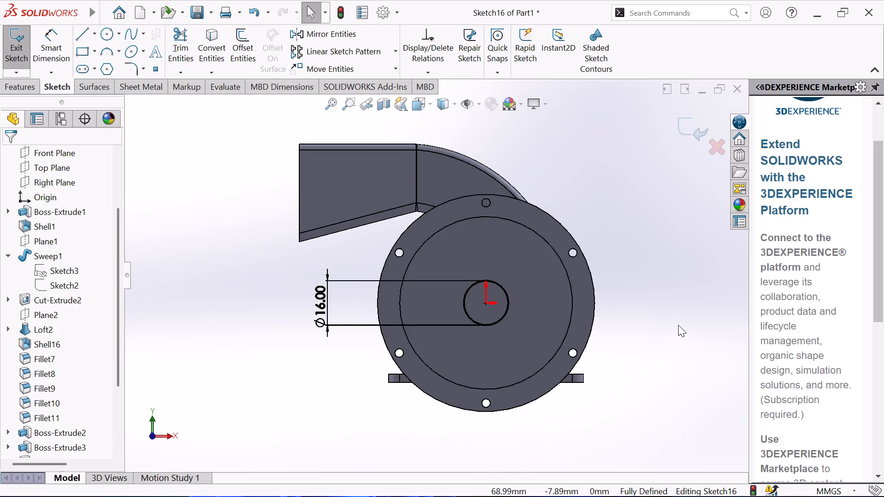
pyautogui.moveTo(678, 325); pyautogui.dragTo(521, 358, button='middle')
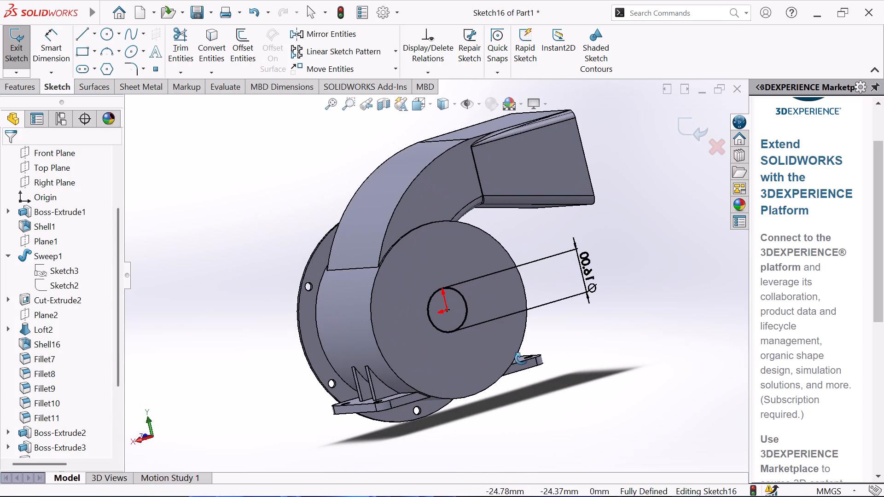
pyautogui.moveTo(521, 358); pyautogui.dragTo(616, 375, button='middle')
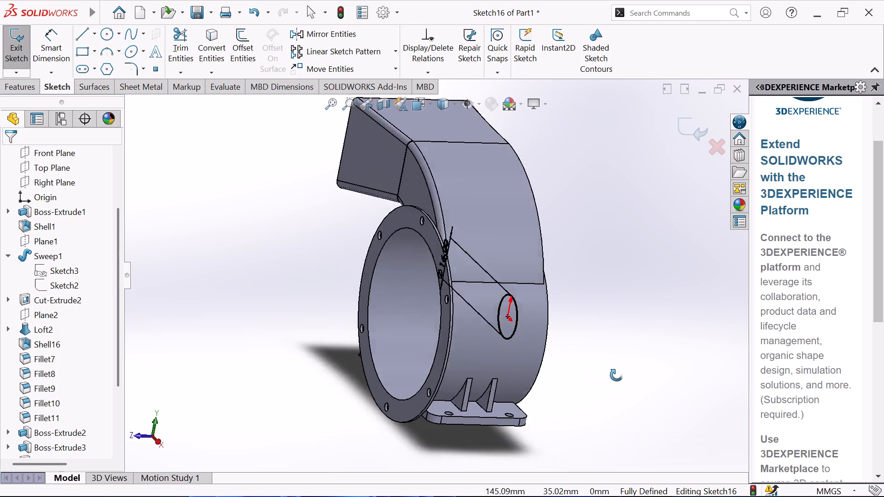
pyautogui.moveTo(616, 375); pyautogui.dragTo(667, 387, button='middle')
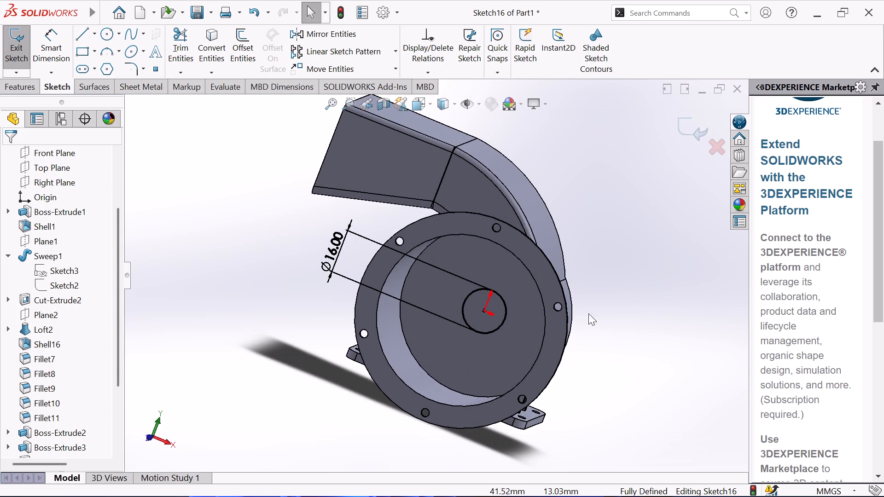
pyautogui.scroll(-3, 439, 304)
pyautogui.moveTo(439, 304); pyautogui.dragTo(434, 278, button='middle')
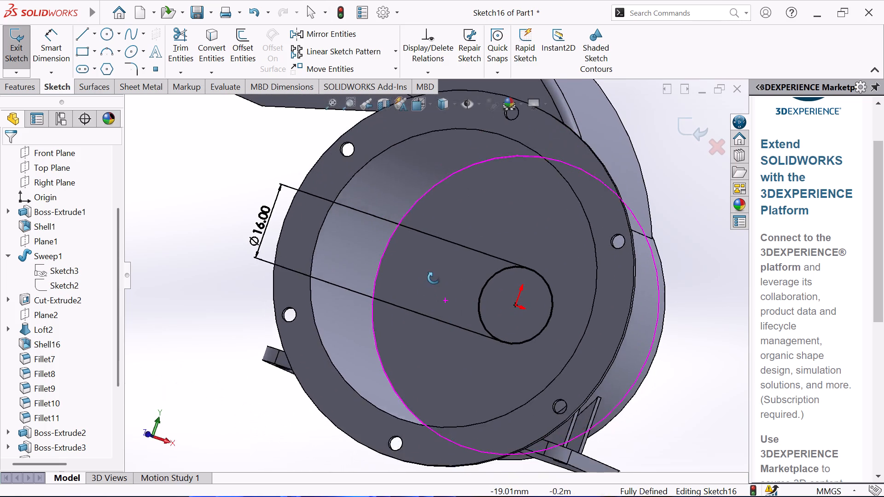
pyautogui.moveTo(434, 278); pyautogui.dragTo(455, 295, button='middle')
pyautogui.scroll(3, 455, 295)
pyautogui.scroll(-1, 488, 294)
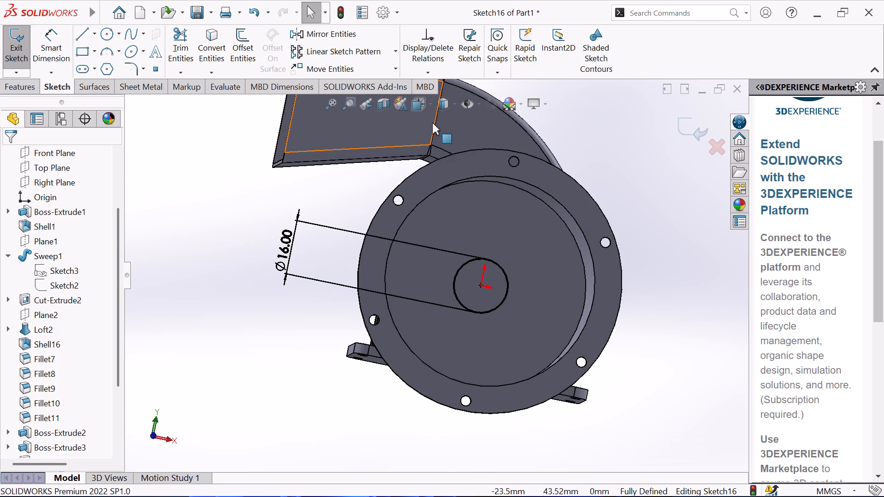
pyautogui.click(420, 104)
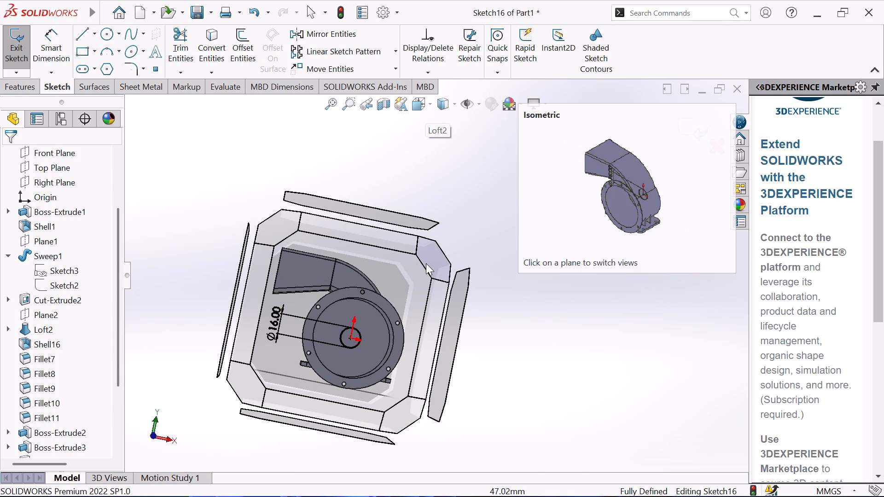
pyautogui.click(426, 263)
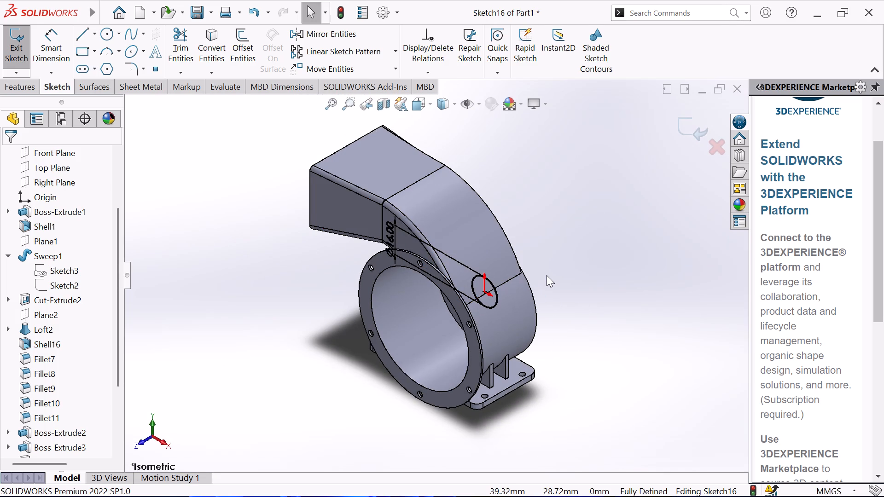
pyautogui.scroll(-2, 547, 275)
pyautogui.moveTo(546, 275); pyautogui.dragTo(521, 279, button='middle')
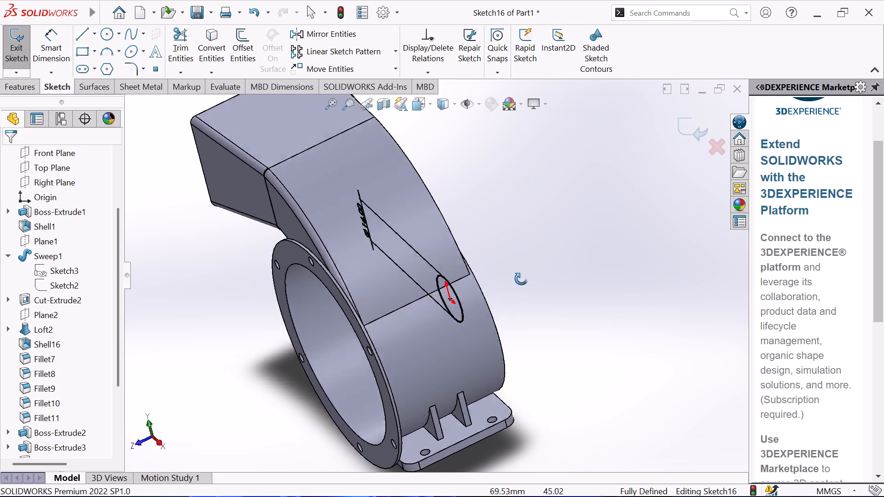
pyautogui.moveTo(521, 279); pyautogui.dragTo(468, 302, button='middle')
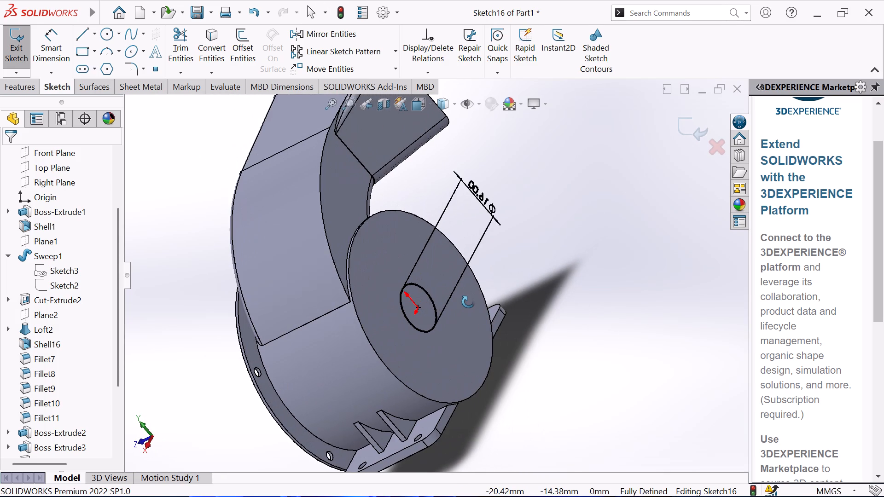
pyautogui.moveTo(468, 302); pyautogui.dragTo(545, 219, button='middle')
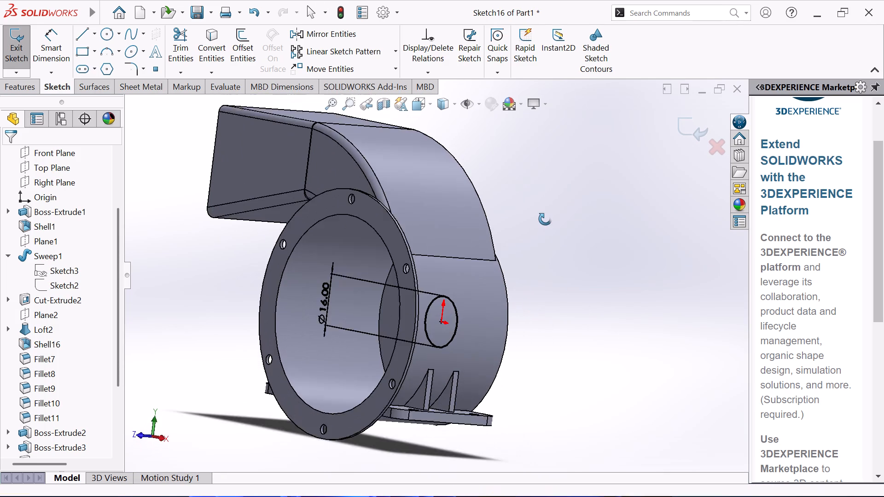
pyautogui.moveTo(545, 219); pyautogui.dragTo(616, 231, button='middle')
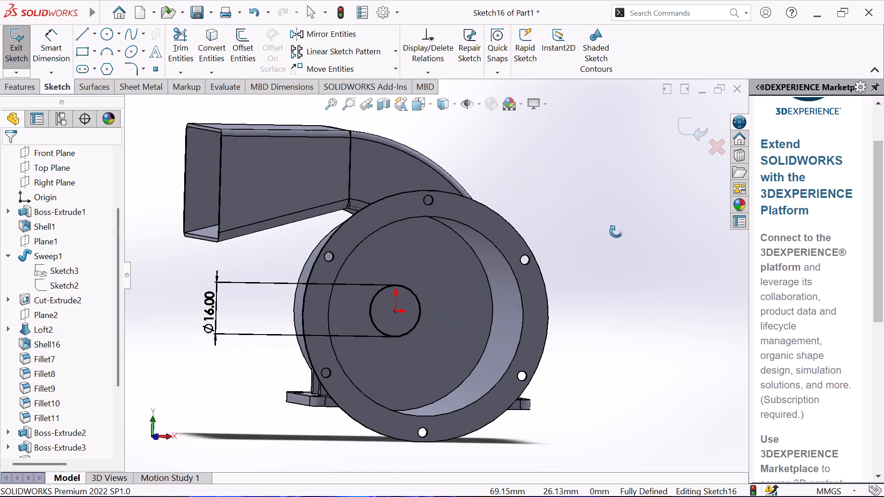
pyautogui.moveTo(616, 231); pyautogui.dragTo(632, 311, button='middle')
pyautogui.moveTo(632, 311); pyautogui.dragTo(604, 266, button='middle')
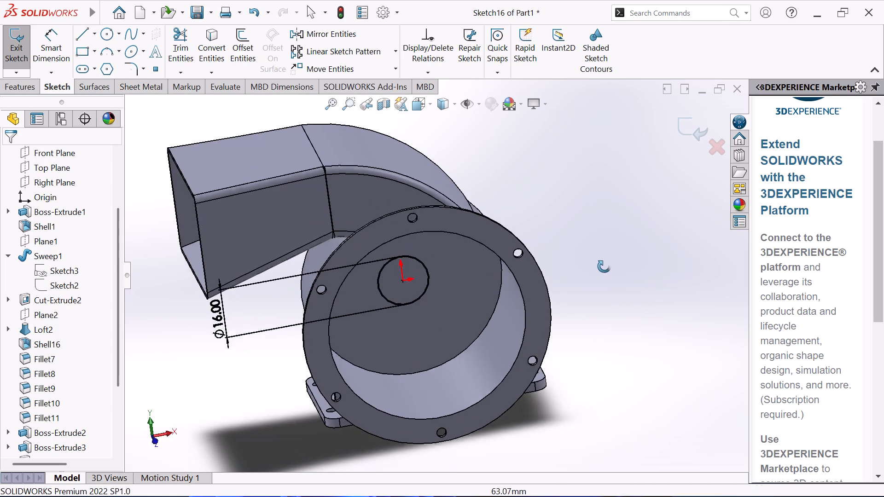
pyautogui.moveTo(604, 266); pyautogui.dragTo(595, 250, button='middle')
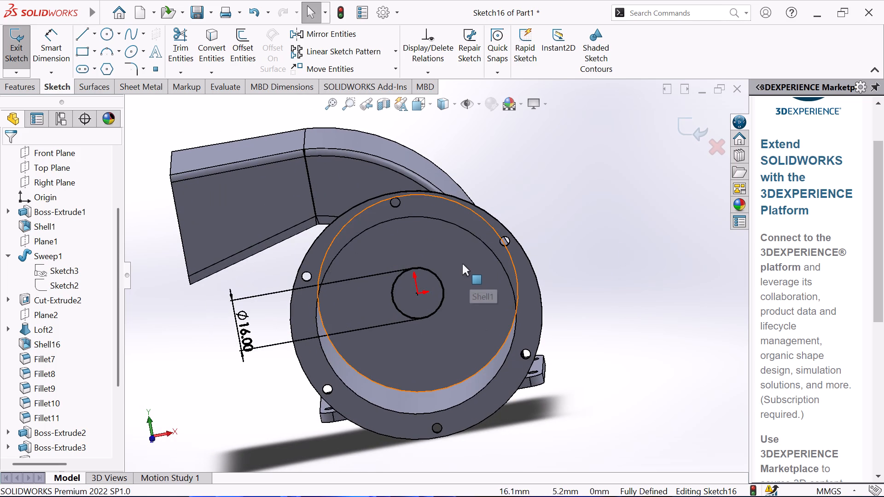
pyautogui.scroll(-2, 456, 253)
pyautogui.moveTo(456, 253); pyautogui.dragTo(422, 163, button='middle')
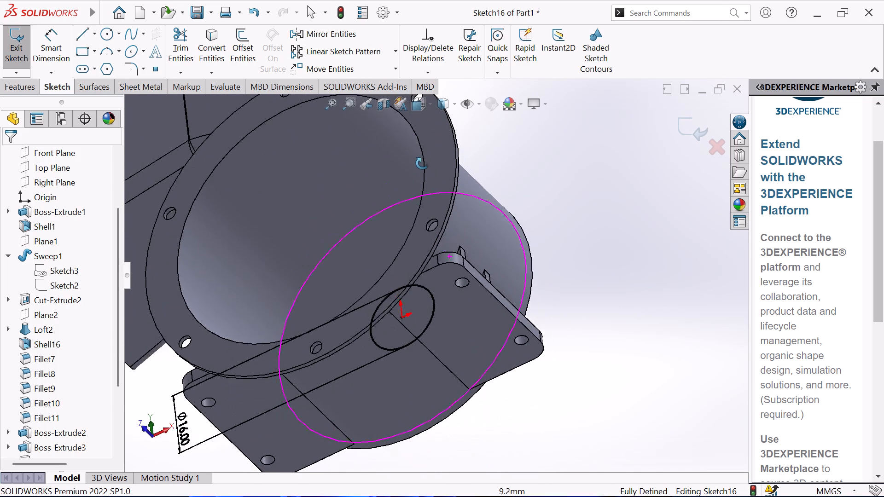
pyautogui.moveTo(422, 163); pyautogui.dragTo(454, 239, button='middle')
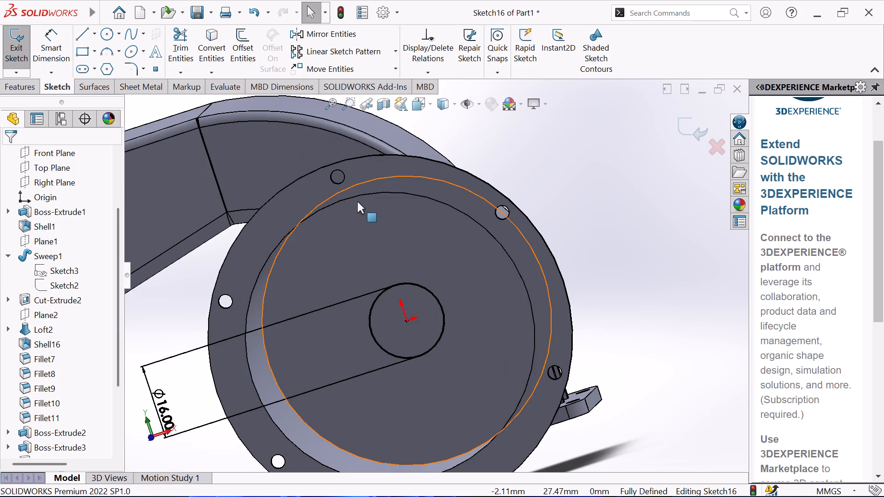
pyautogui.scroll(1, 272, 194)
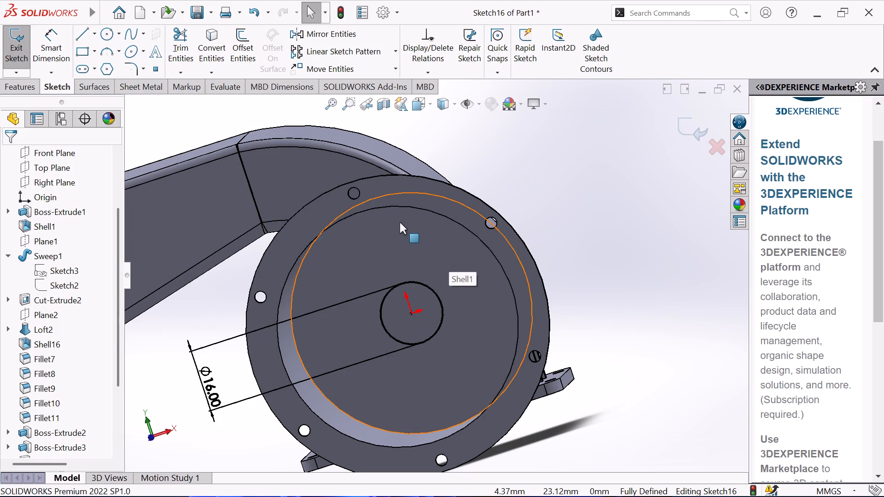
pyautogui.scroll(-1, 399, 301)
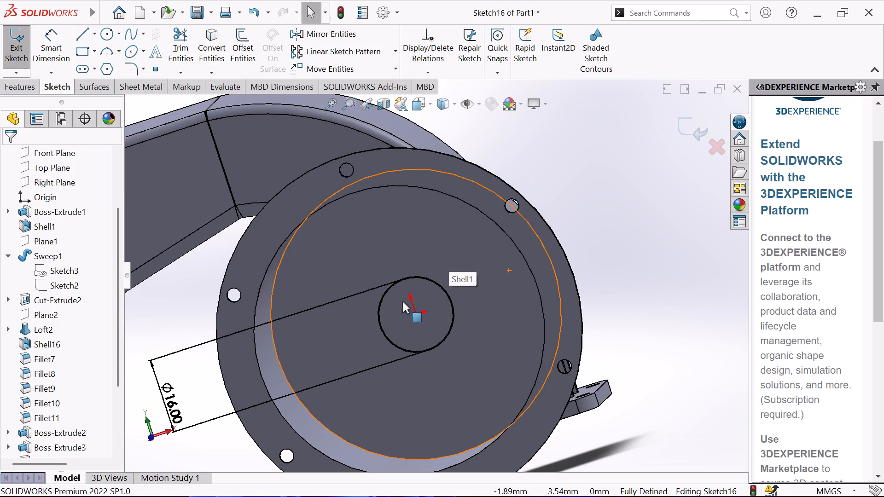
# Cut the central 16 mm circle through the housing's back wall with a Blind extruded cut 39 mm deep.
pyautogui.click(17, 82)
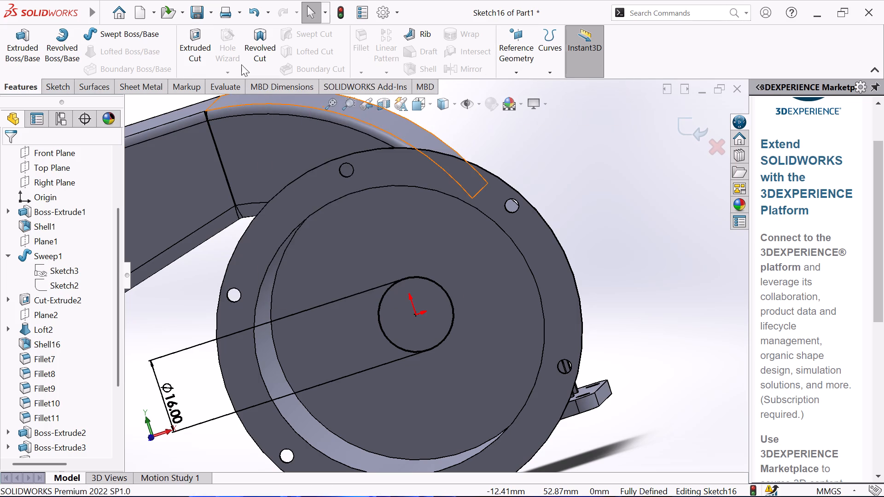
pyautogui.click(200, 36)
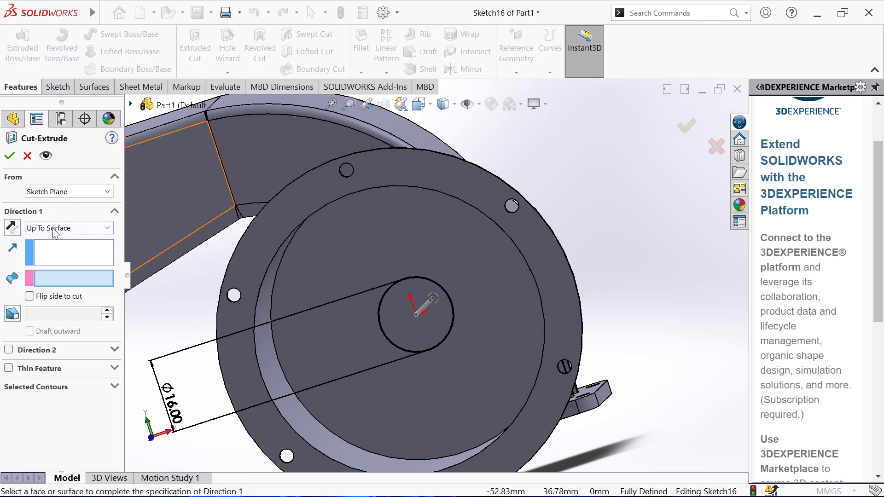
pyautogui.click(51, 227)
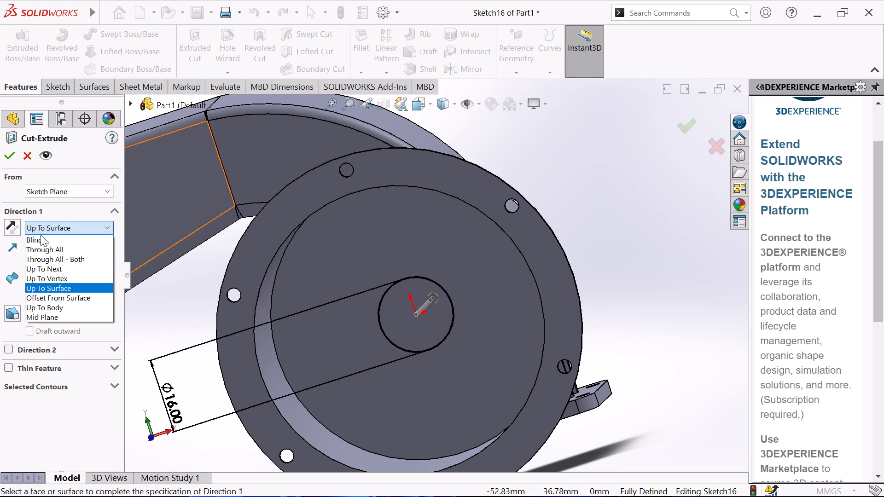
pyautogui.click(40, 236)
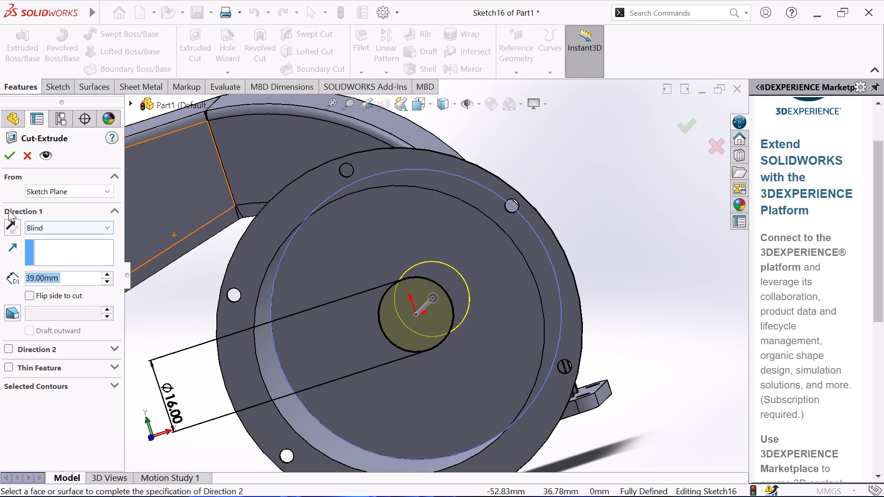
pyautogui.click(2, 156)
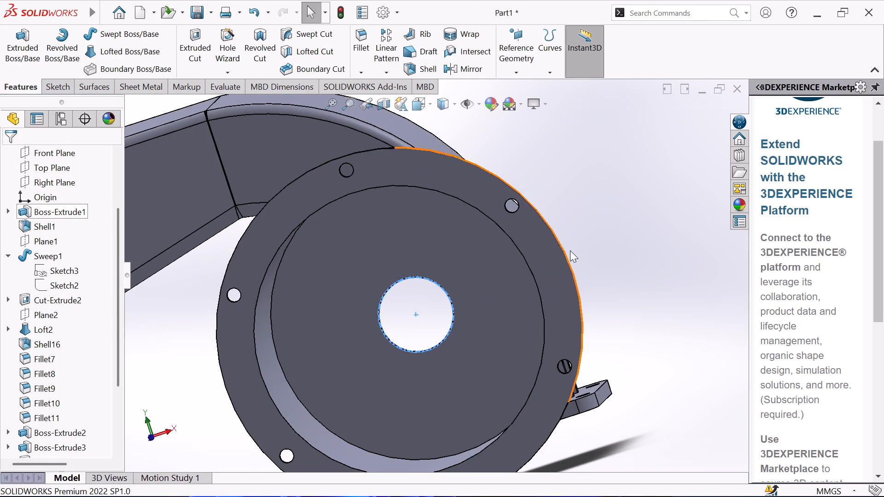
pyautogui.click(582, 235)
# Examine the new central hole in the back wall from the rear, the duct side and through the open front.
pyautogui.scroll(2, 586, 232)
pyautogui.moveTo(586, 229); pyautogui.dragTo(534, 248, button='middle')
pyautogui.scroll(-1, 585, 229)
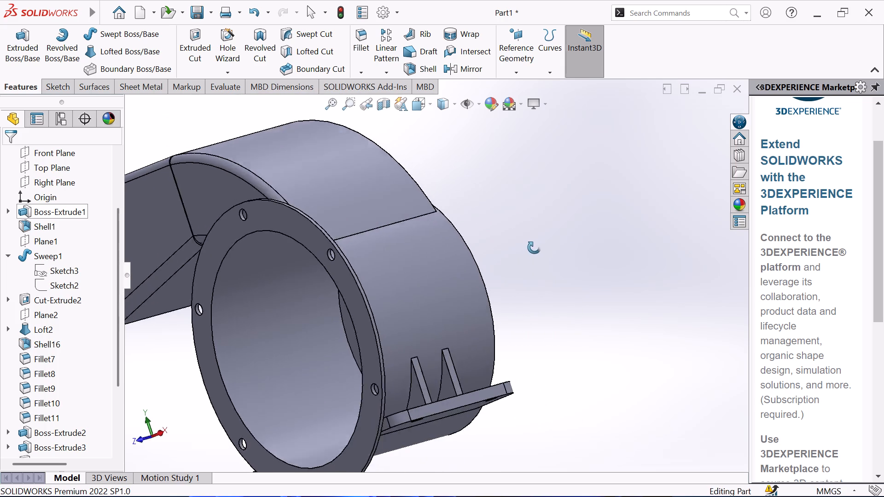
pyautogui.moveTo(534, 248); pyautogui.dragTo(436, 324, button='middle')
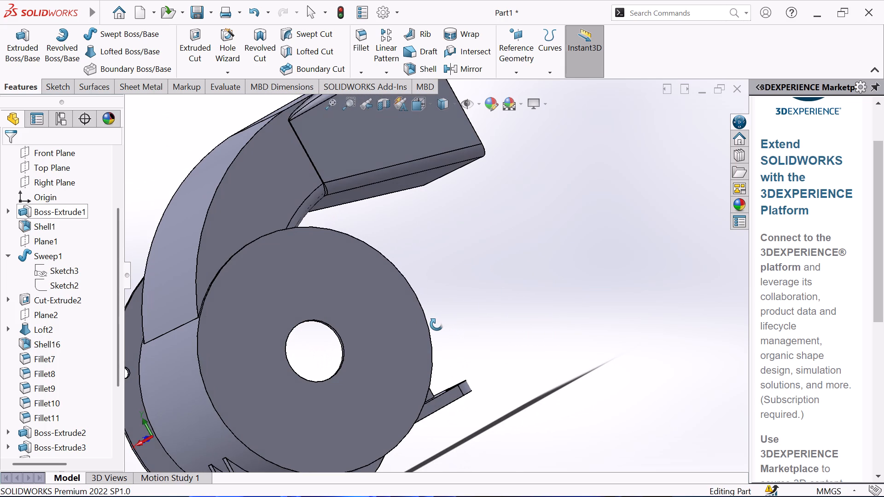
pyautogui.moveTo(436, 324); pyautogui.dragTo(475, 402, button='middle')
pyautogui.scroll(2, 477, 376)
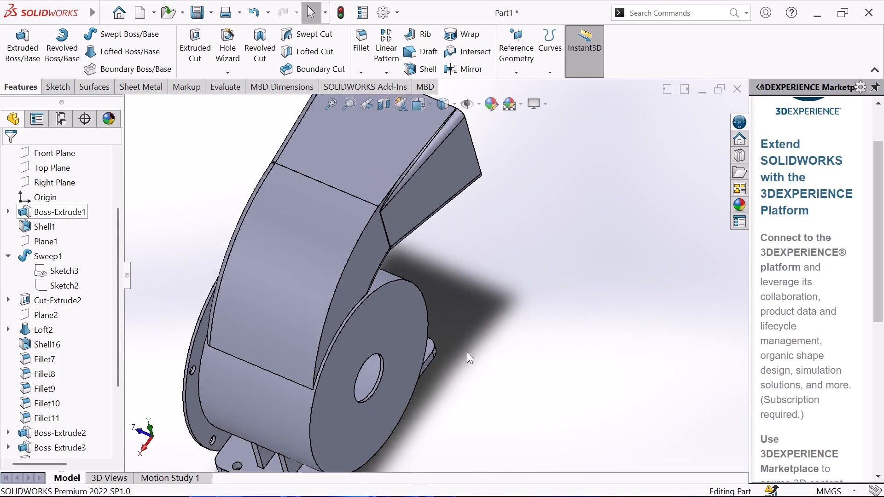
pyautogui.scroll(1, 467, 352)
pyautogui.moveTo(404, 369); pyautogui.dragTo(474, 316, button='middle')
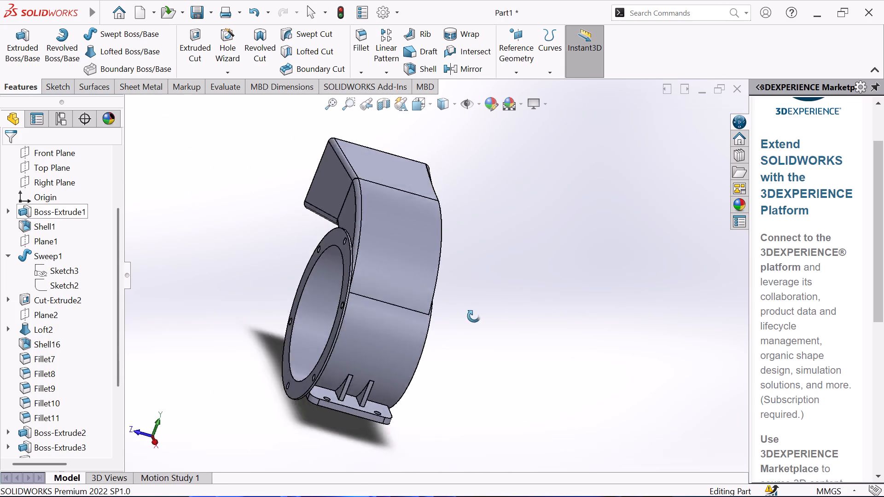
pyautogui.moveTo(474, 316); pyautogui.dragTo(554, 373, button='middle')
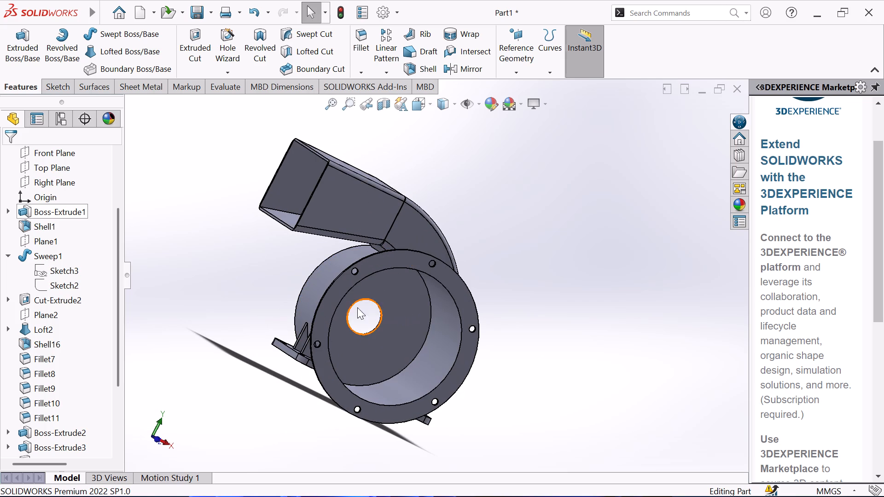
pyautogui.scroll(-1, 274, 266)
pyautogui.moveTo(272, 264); pyautogui.dragTo(267, 261, button='middle')
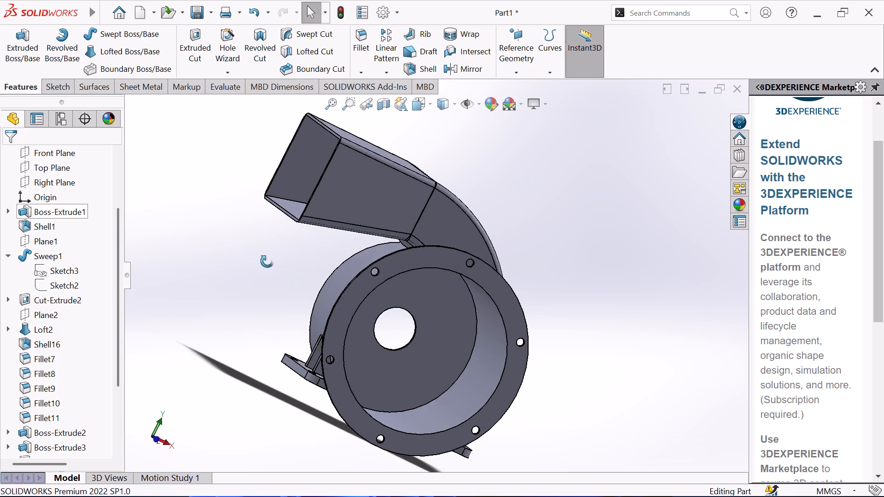
pyautogui.moveTo(267, 261); pyautogui.dragTo(243, 241, button='middle')
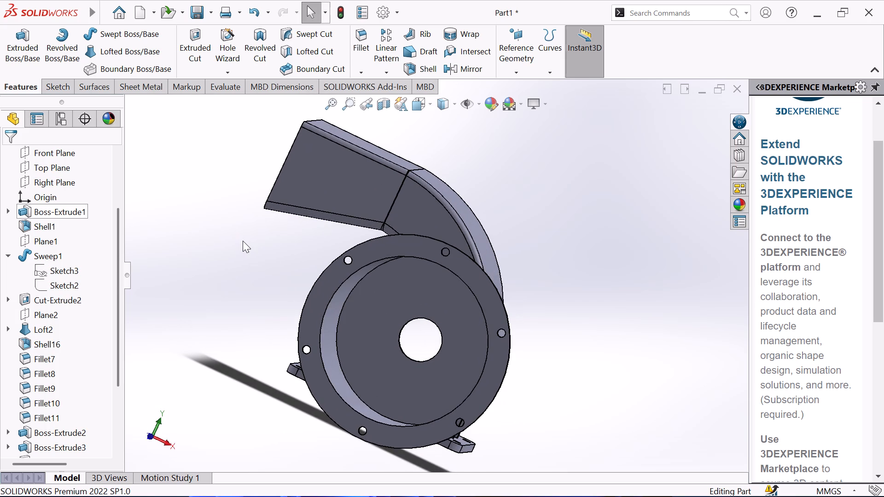
pyautogui.scroll(1, 422, 339)
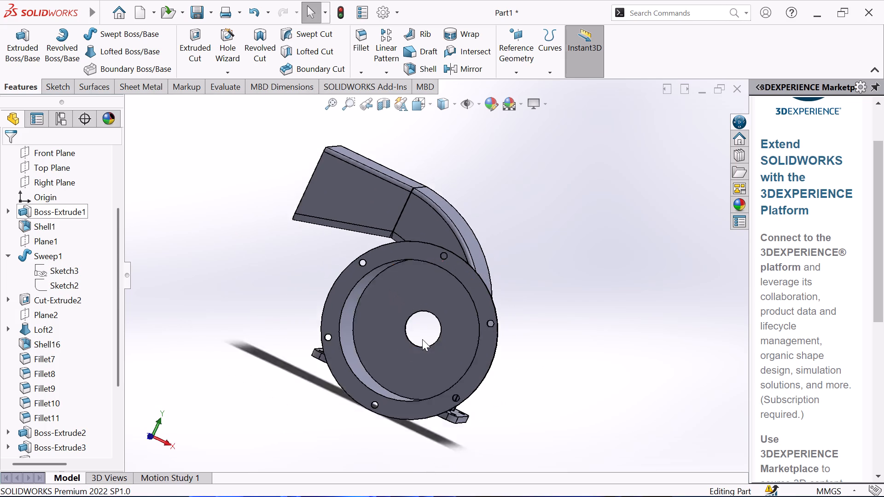
pyautogui.scroll(1, 422, 339)
pyautogui.moveTo(422, 339); pyautogui.dragTo(524, 341, button='middle')
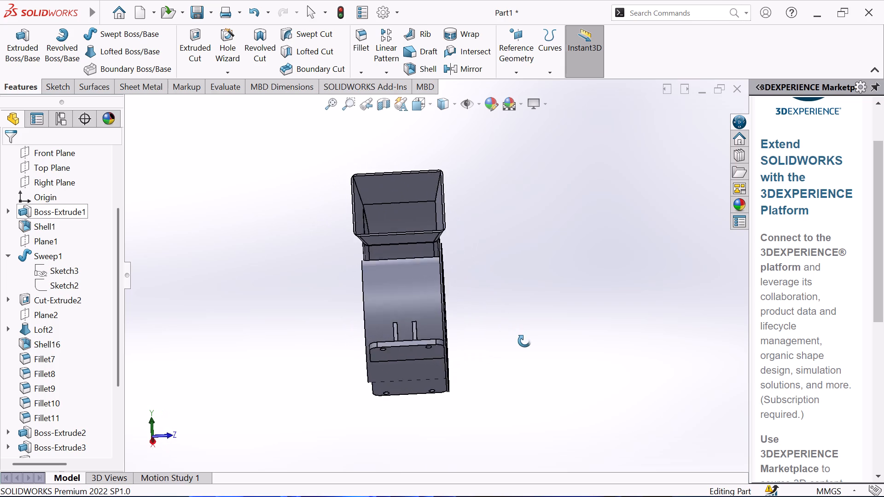
pyautogui.moveTo(524, 341); pyautogui.dragTo(494, 384, button='middle')
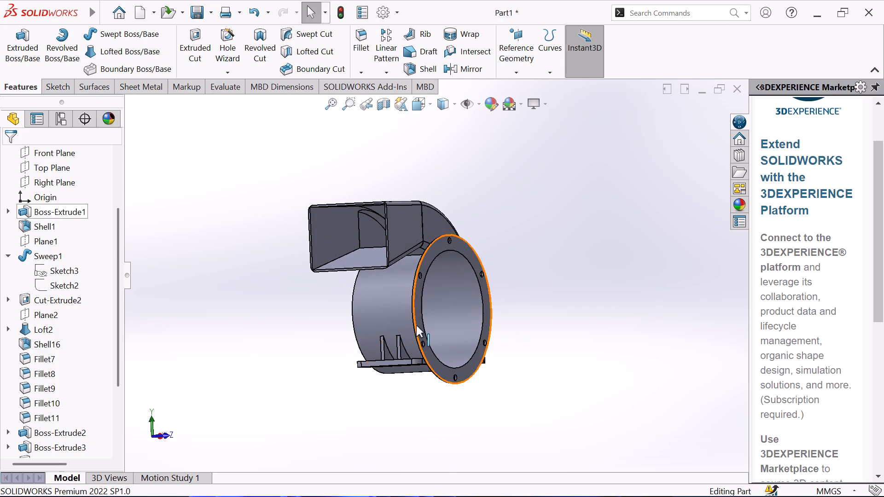
pyautogui.scroll(-1, 417, 323)
pyautogui.moveTo(326, 305); pyautogui.dragTo(276, 294, button='middle')
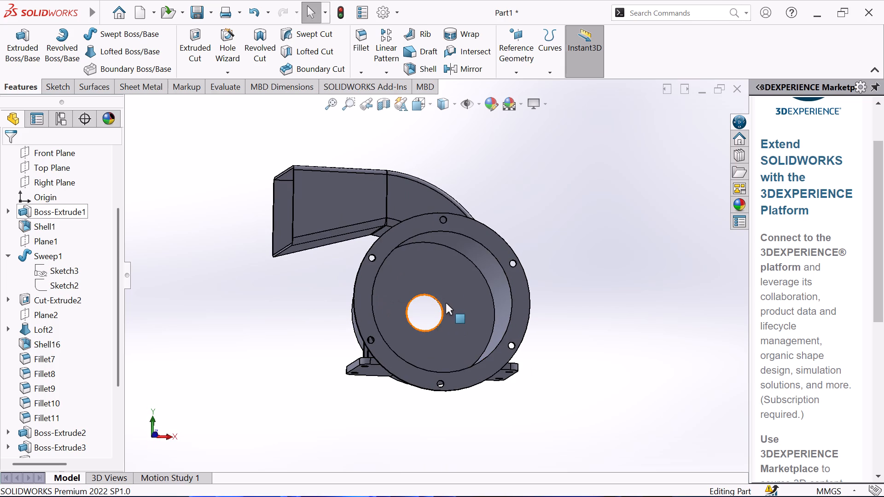
pyautogui.scroll(-3, 446, 303)
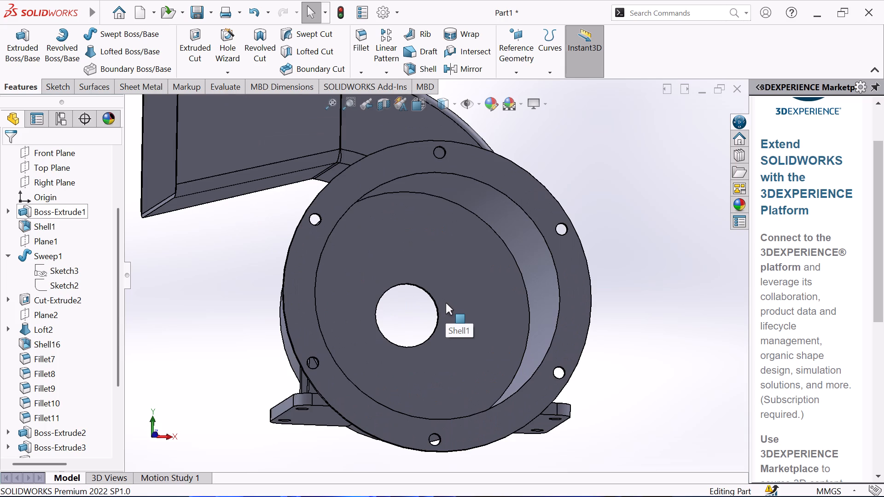
# Examine the central hole and six-hole rim through the housing's open front, including from the duct side.
pyautogui.scroll(2, 446, 303)
pyautogui.middleClick(446, 303)
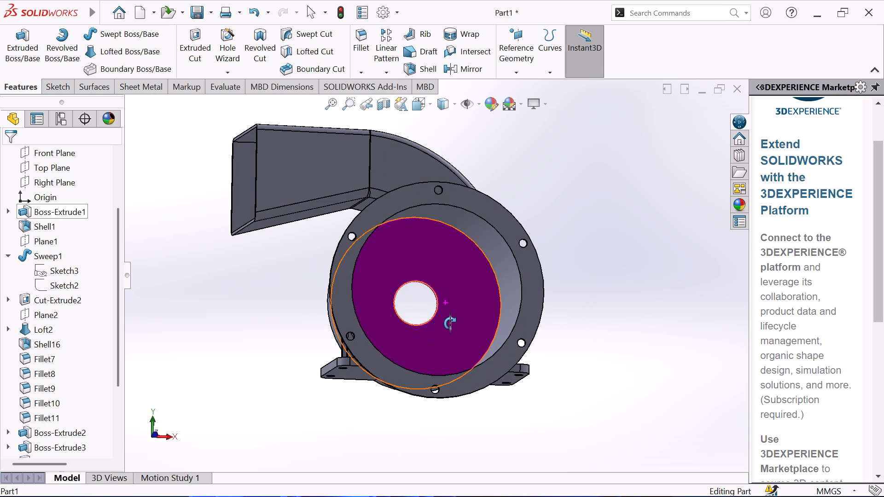
pyautogui.moveTo(300, 280); pyautogui.dragTo(270, 280, button='middle')
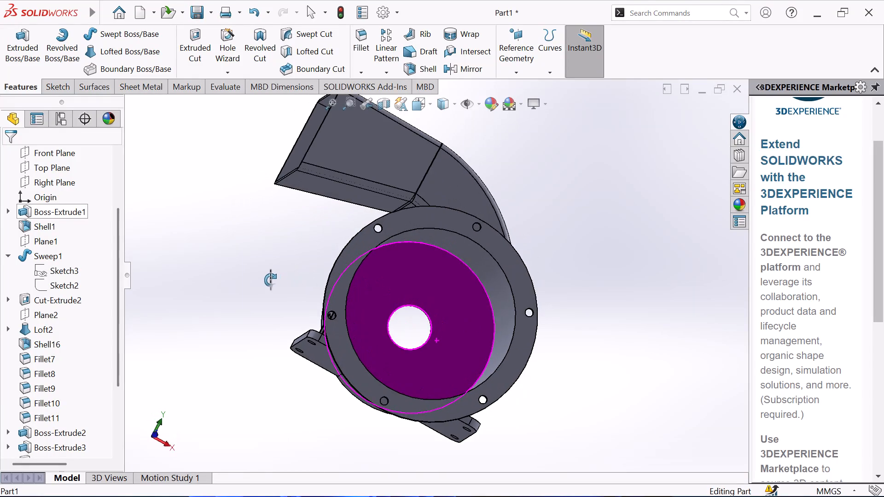
pyautogui.moveTo(270, 280); pyautogui.dragTo(0, 137, button='middle')
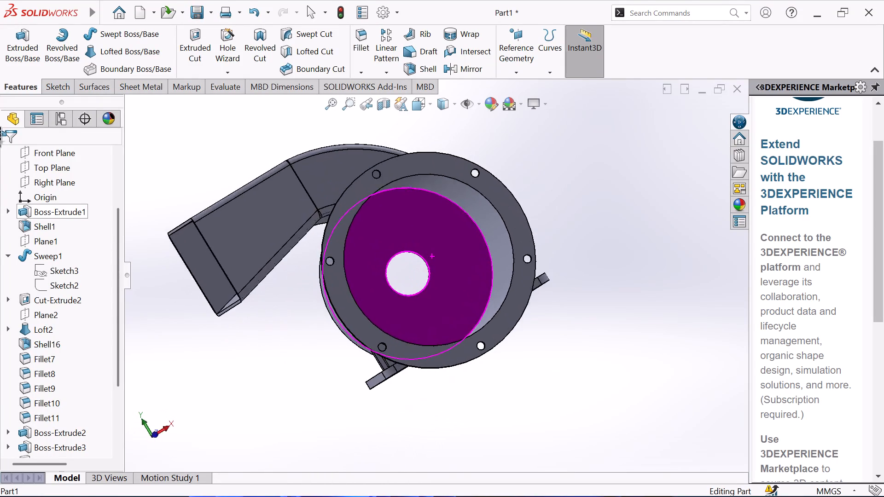
pyautogui.moveTo(0, 137); pyautogui.dragTo(743, 295, button='middle')
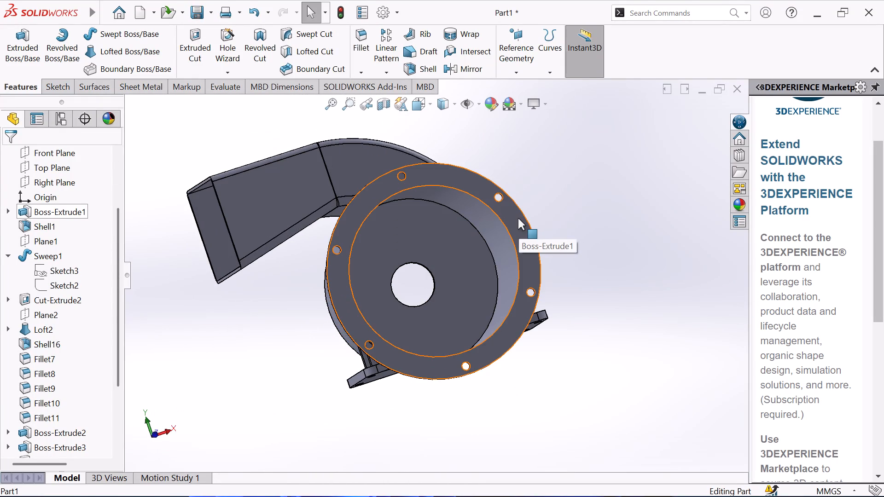
pyautogui.scroll(1, 464, 266)
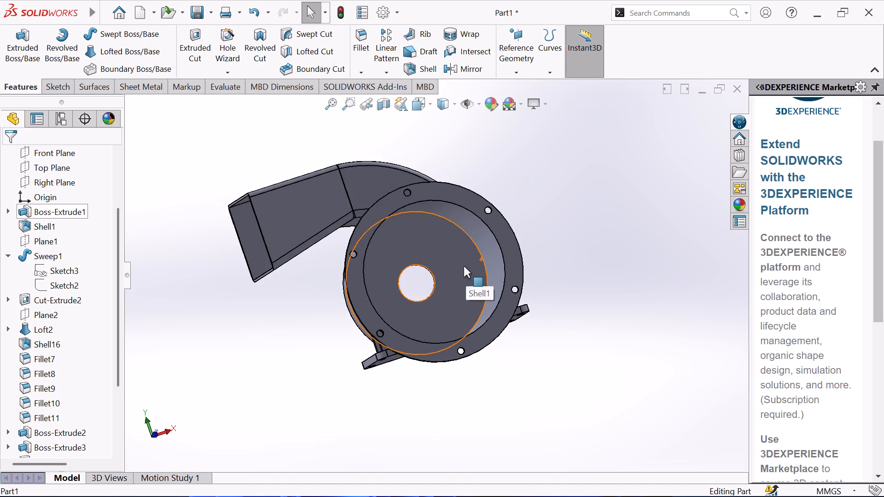
pyautogui.scroll(-1, 464, 266)
pyautogui.moveTo(464, 266); pyautogui.dragTo(521, 233, button='middle')
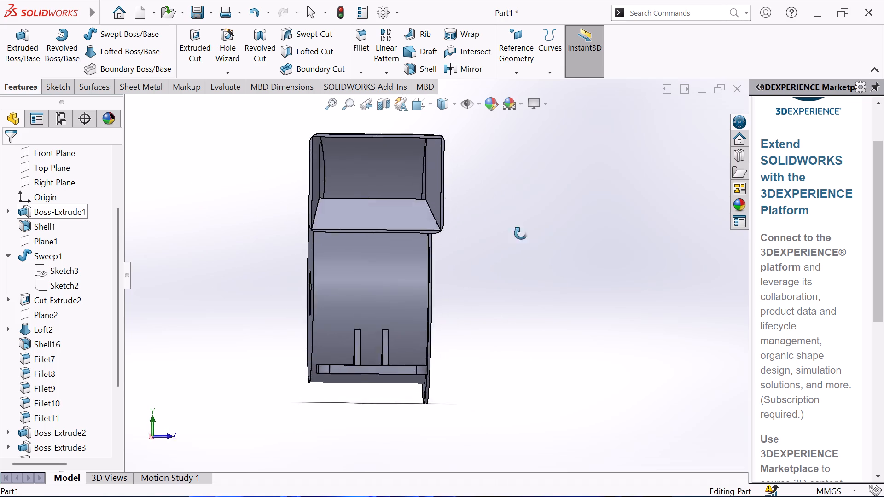
pyautogui.moveTo(521, 233); pyautogui.dragTo(446, 245, button='middle')
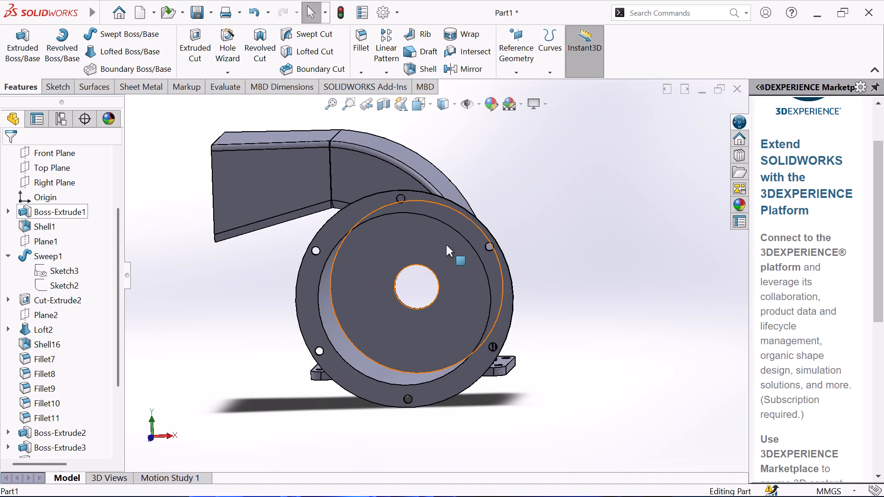
pyautogui.scroll(-2, 413, 348)
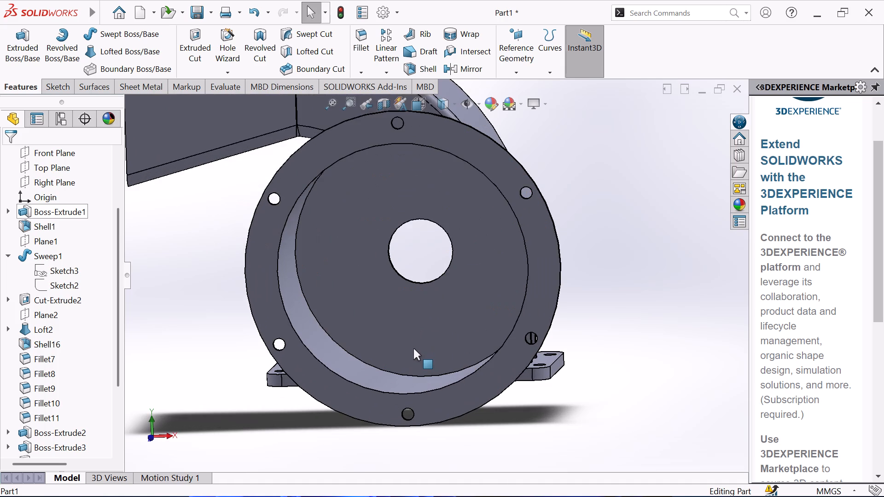
pyautogui.moveTo(413, 349); pyautogui.dragTo(464, 307, button='middle')
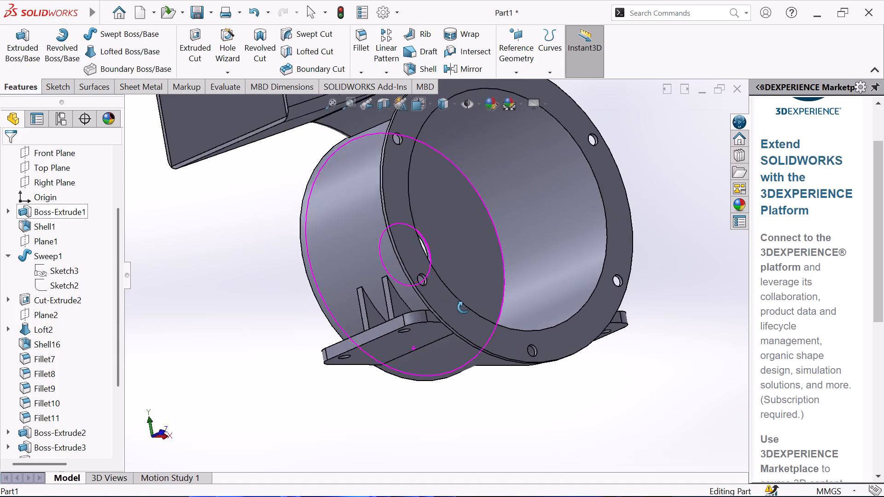
pyautogui.moveTo(464, 307); pyautogui.dragTo(495, 338, button='middle')
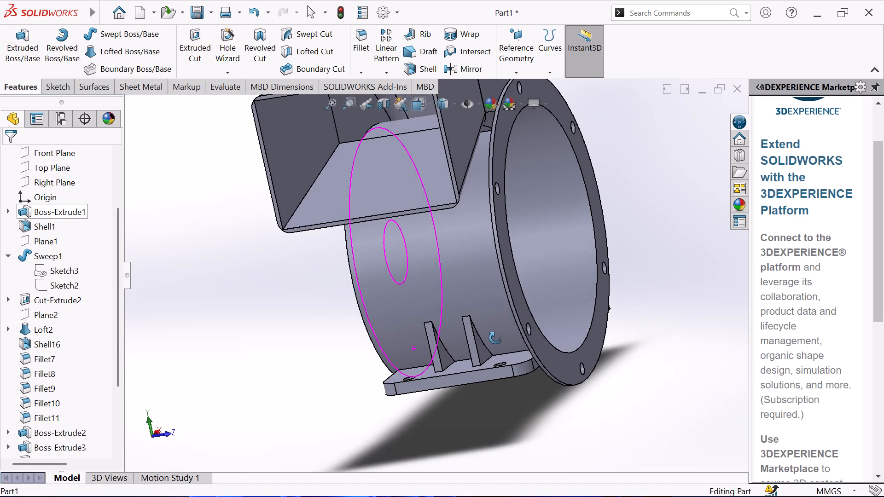
pyautogui.moveTo(495, 338); pyautogui.dragTo(449, 332, button='middle')
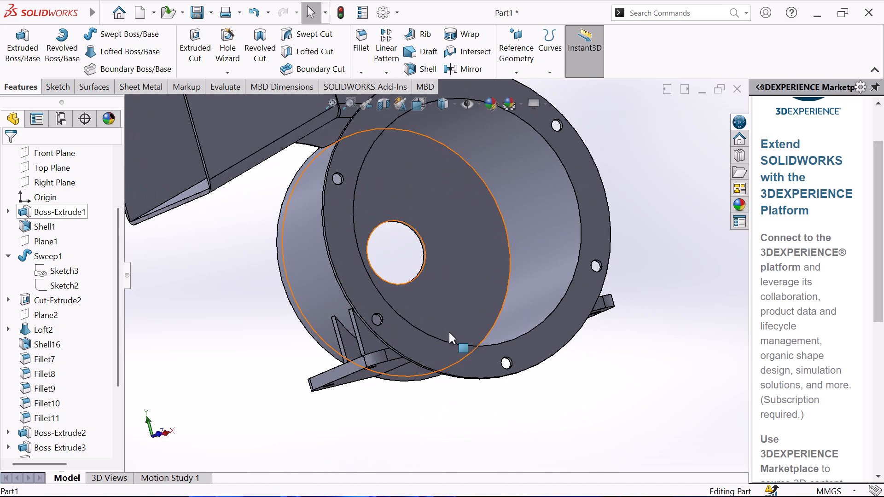
pyautogui.moveTo(314, 276); pyautogui.dragTo(324, 294, button='middle')
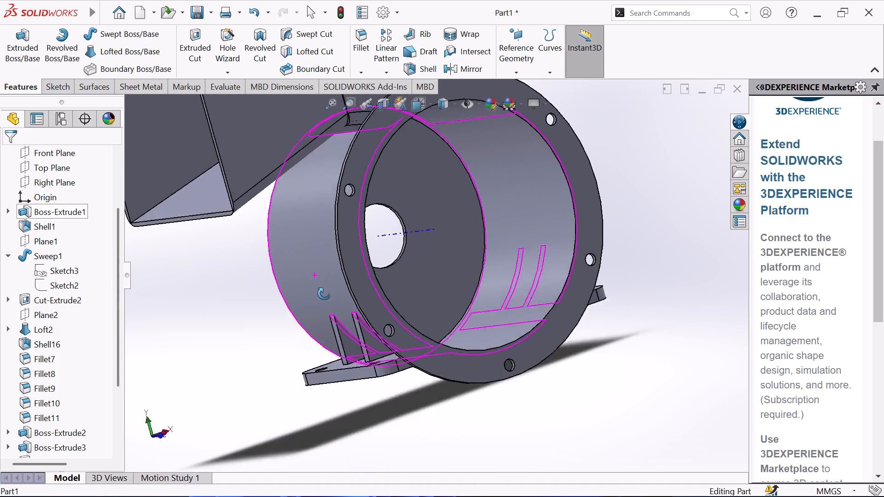
pyautogui.moveTo(324, 294); pyautogui.dragTo(344, 319, button='middle')
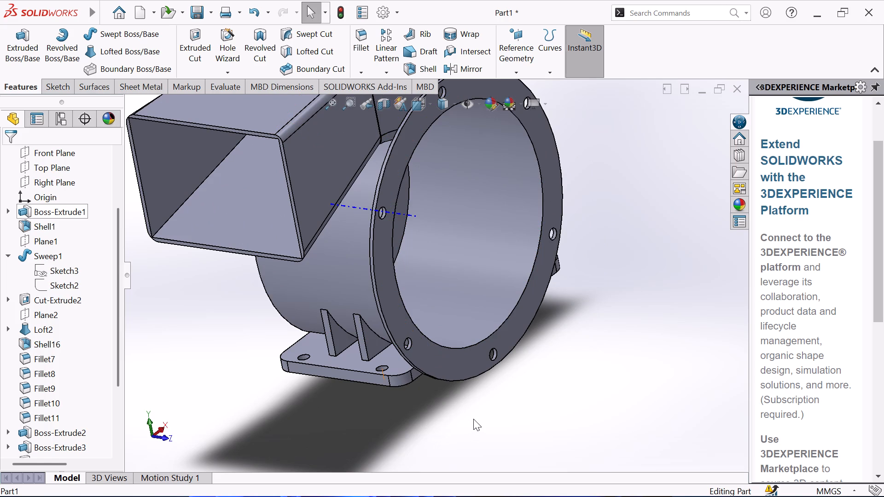
# Examine the ribbed base bar and the back wall's central hole from the side, the rear and the front rim.
pyautogui.scroll(-1, 473, 419)
pyautogui.moveTo(506, 400); pyautogui.dragTo(531, 343, button='middle')
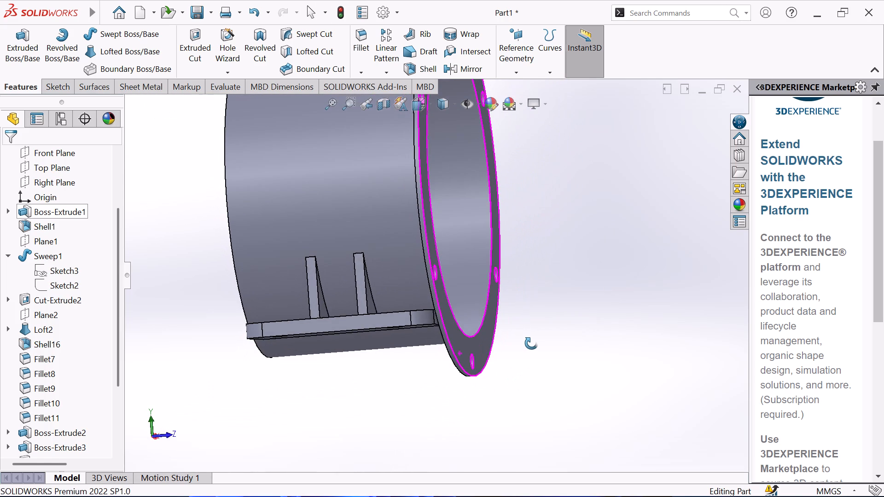
pyautogui.moveTo(531, 343); pyautogui.dragTo(572, 392, button='middle')
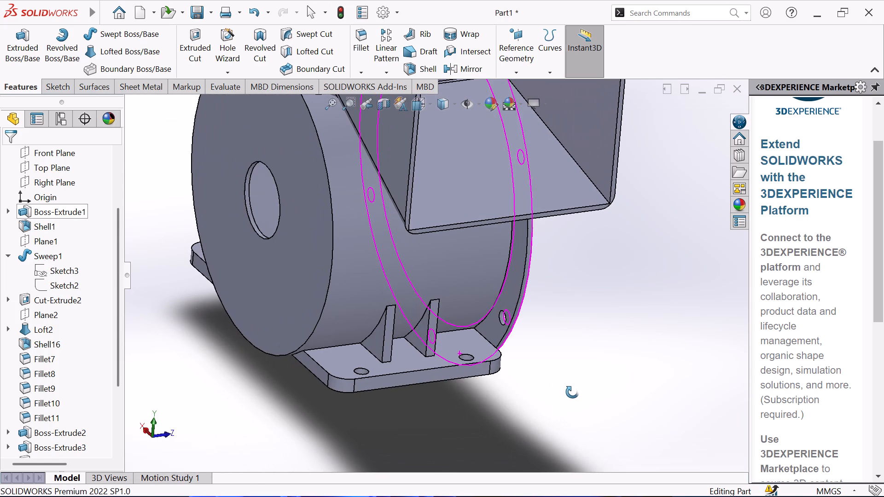
pyautogui.moveTo(572, 392); pyautogui.dragTo(620, 397, button='middle')
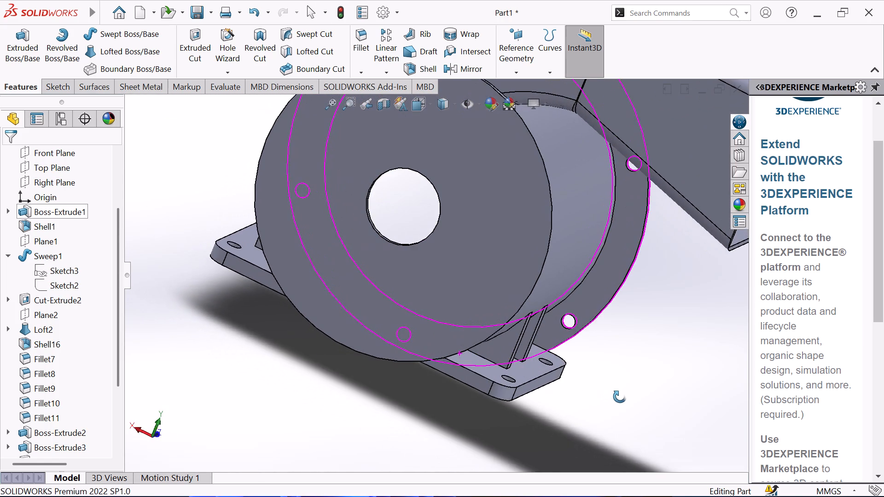
pyautogui.moveTo(620, 397); pyautogui.dragTo(652, 398, button='middle')
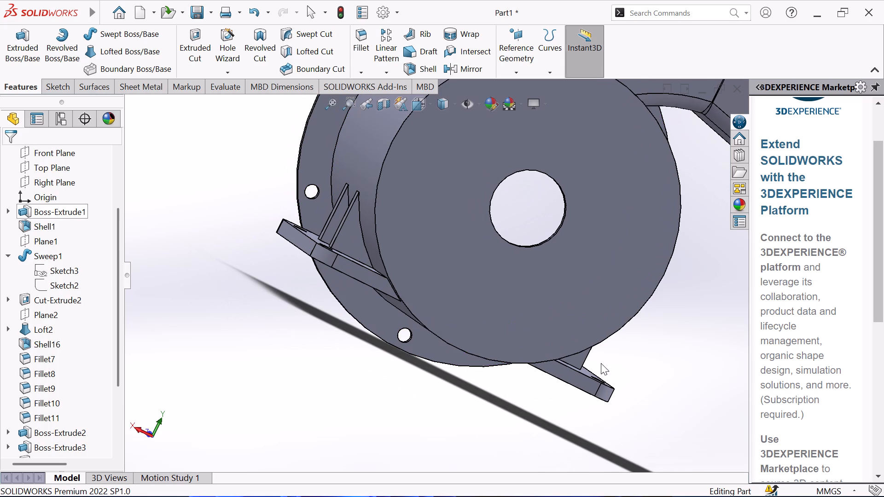
pyautogui.moveTo(410, 266); pyautogui.dragTo(469, 328, button='middle')
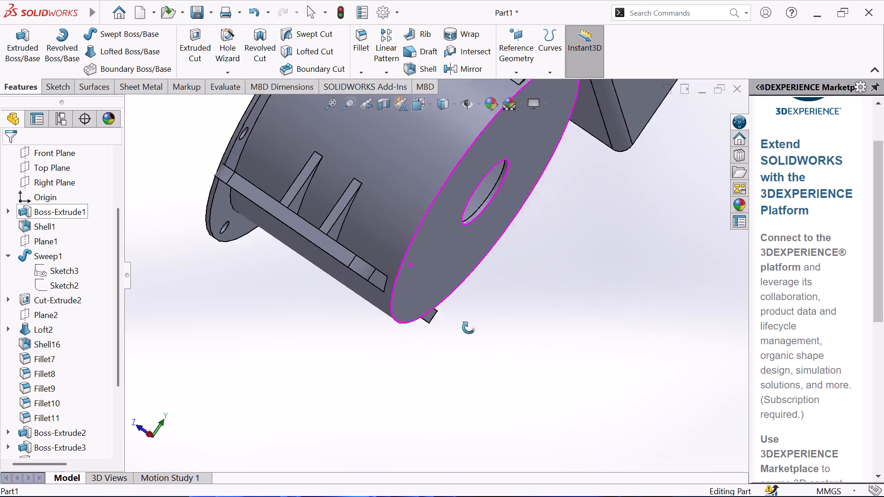
pyautogui.moveTo(469, 328); pyautogui.dragTo(483, 347, button='middle')
pyautogui.scroll(-1, 377, 320)
pyautogui.moveTo(362, 340); pyautogui.dragTo(334, 376, button='middle')
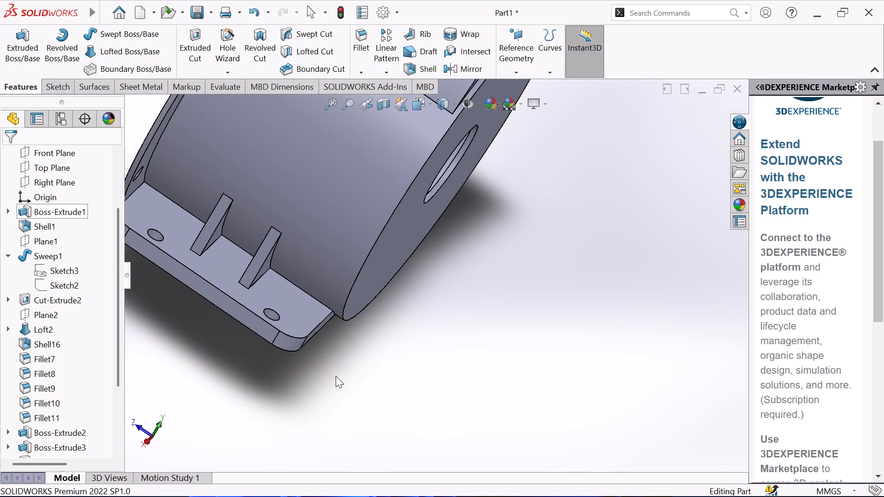
pyautogui.scroll(4, 337, 373)
pyautogui.scroll(-2, 278, 199)
pyautogui.moveTo(278, 199); pyautogui.dragTo(274, 199, button='middle')
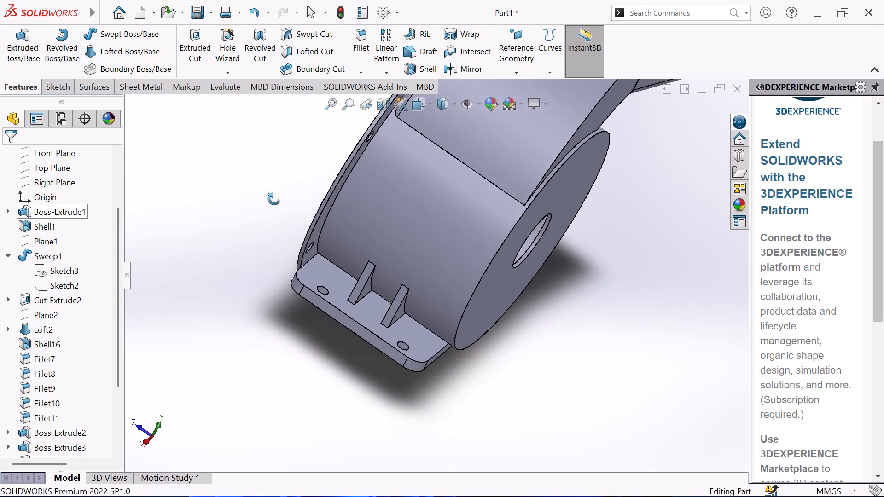
pyautogui.moveTo(274, 199); pyautogui.dragTo(395, 401, button='middle')
pyautogui.scroll(-1, 399, 301)
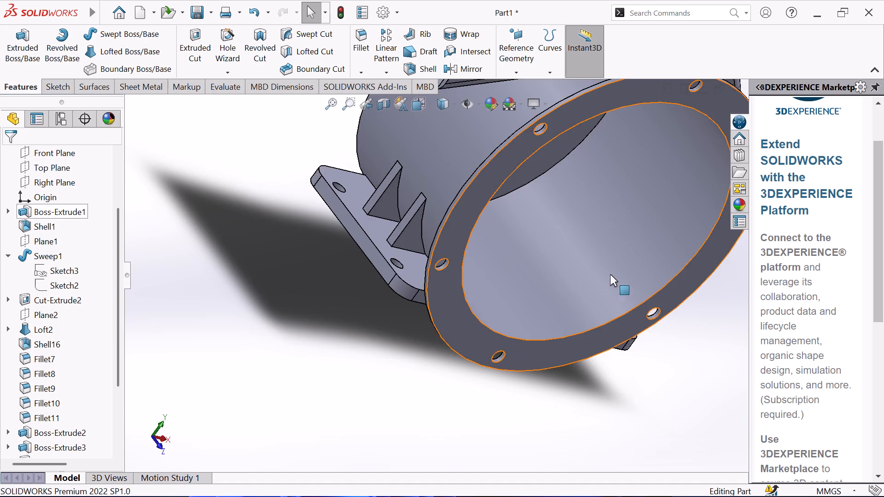
# Examine the whole housing from above, obliquely from the front and from below, including the duct opening and base bar.
pyautogui.scroll(3, 610, 273)
pyautogui.scroll(2, 524, 160)
pyautogui.moveTo(371, 107); pyautogui.dragTo(80, 6, button='middle')
pyautogui.scroll(-2, 536, 309)
pyautogui.moveTo(536, 306); pyautogui.dragTo(375, 168, button='middle')
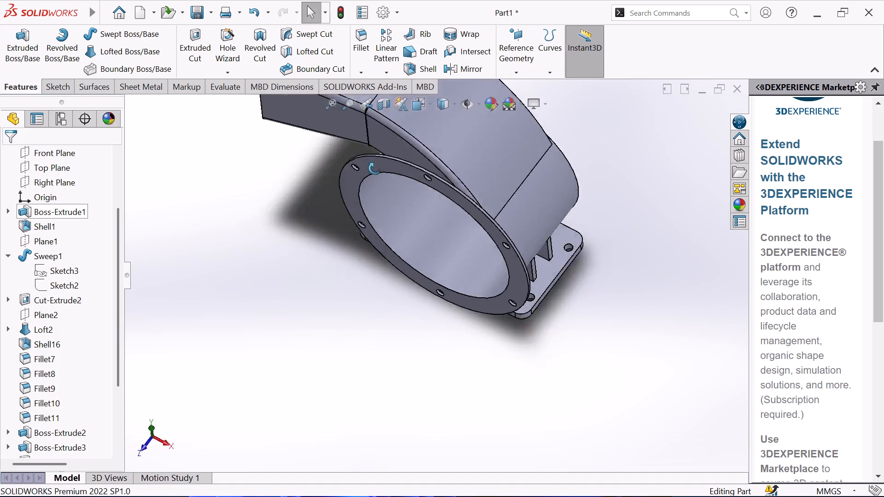
pyautogui.moveTo(375, 168); pyautogui.dragTo(424, 132, button='middle')
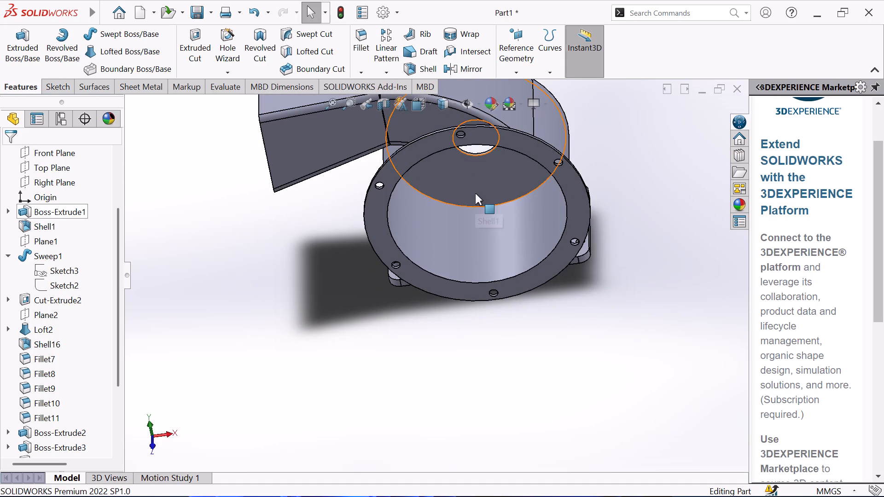
pyautogui.scroll(-3, 475, 193)
pyautogui.scroll(4, 475, 193)
pyautogui.moveTo(475, 193); pyautogui.dragTo(433, 106, button='middle')
pyautogui.scroll(1, 475, 193)
pyautogui.scroll(-1, 434, 115)
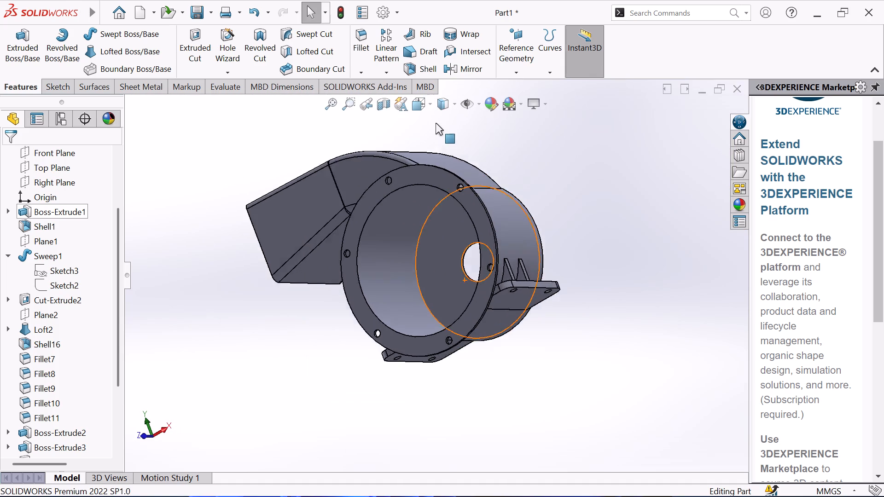
pyautogui.scroll(-3, 436, 123)
pyautogui.moveTo(438, 153); pyautogui.dragTo(494, 195, button='middle')
pyautogui.scroll(5, 505, 278)
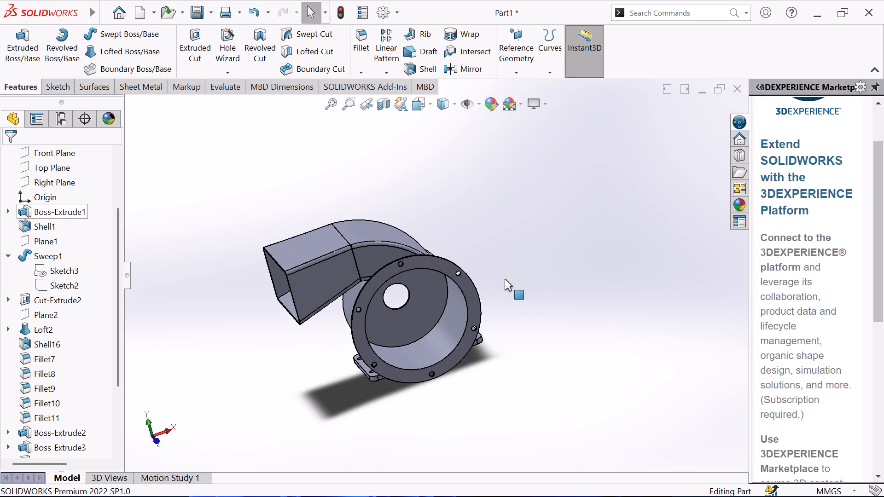
pyautogui.scroll(-2, 396, 367)
pyautogui.moveTo(396, 367); pyautogui.dragTo(417, 270, button='middle')
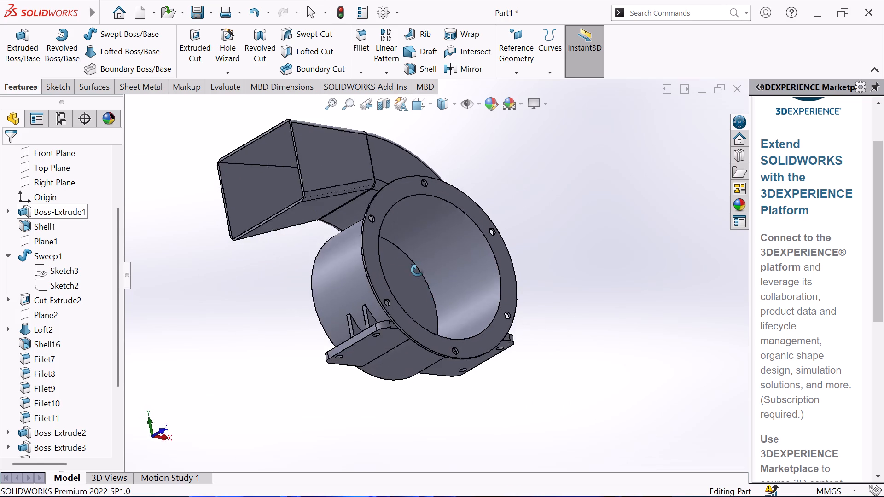
pyautogui.moveTo(417, 270); pyautogui.dragTo(375, 259, button='middle')
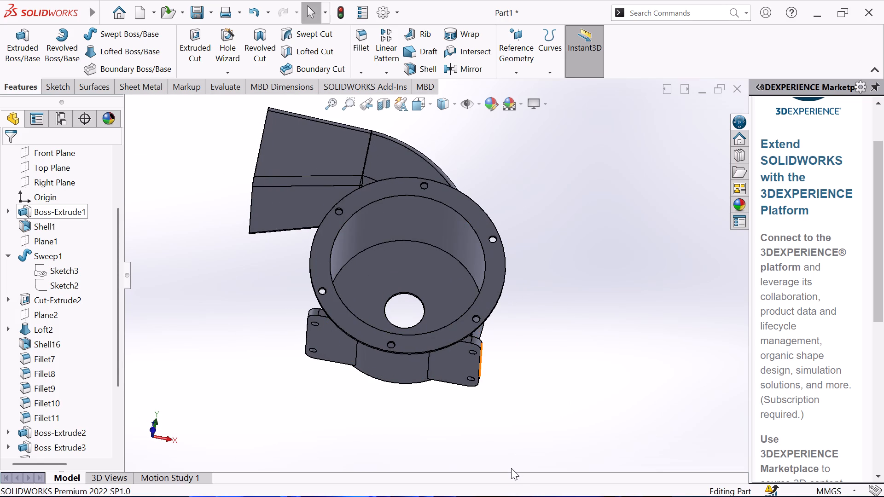
# Examine the housing's overall shape and the alignment of the central hole with the front rim.
pyautogui.scroll(-1, 511, 468)
pyautogui.scroll(2, 511, 469)
pyautogui.scroll(4, 452, 385)
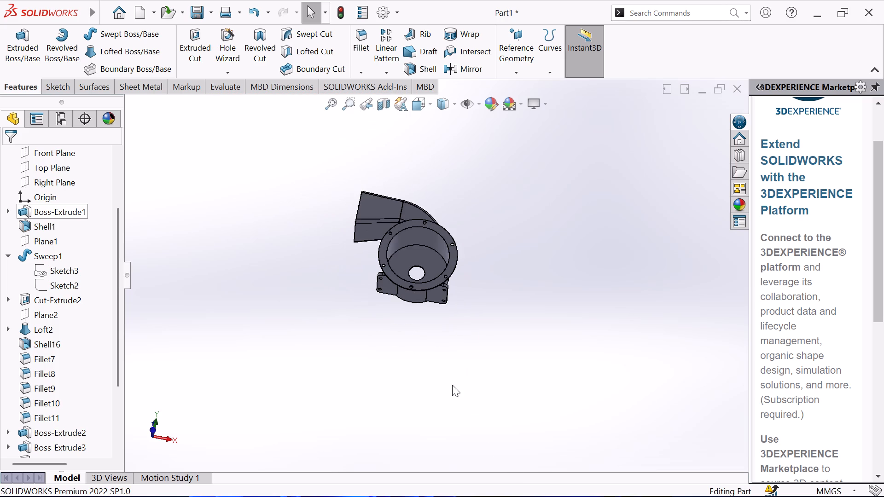
pyautogui.scroll(1, 452, 385)
pyautogui.scroll(-3, 410, 219)
pyautogui.moveTo(412, 283); pyautogui.dragTo(412, 283, button='middle')
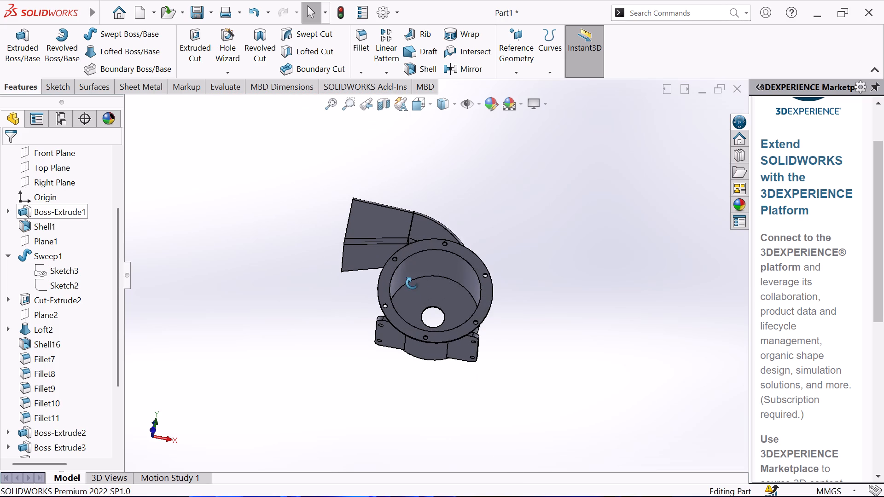
pyautogui.moveTo(412, 283); pyautogui.dragTo(421, 365, button='middle')
pyautogui.scroll(-2, 436, 354)
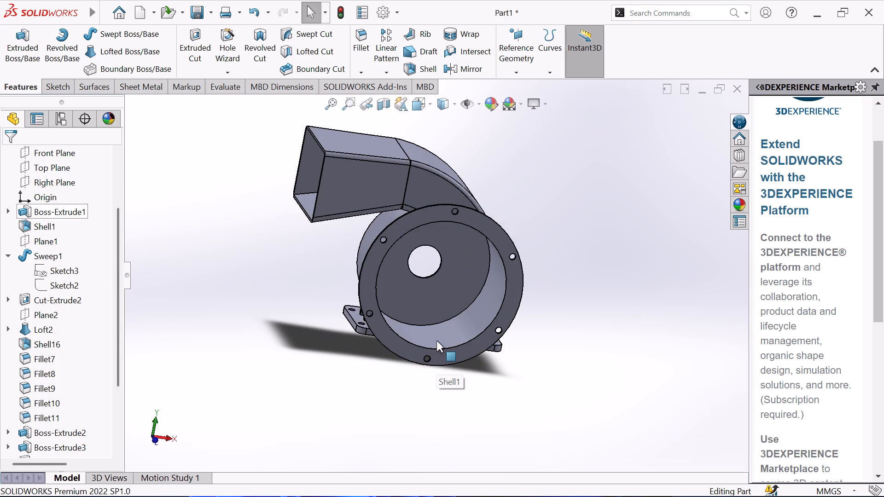
pyautogui.scroll(-2, 404, 308)
pyautogui.moveTo(404, 308); pyautogui.dragTo(331, 262, button='middle')
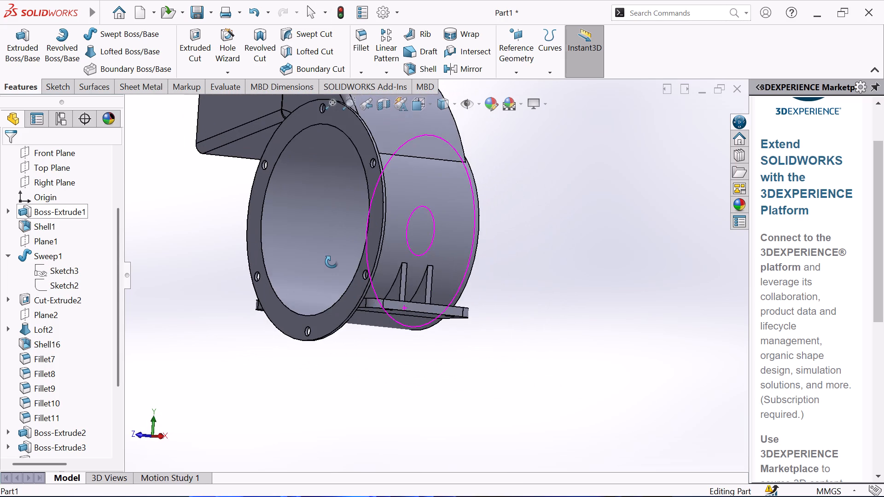
pyautogui.moveTo(331, 262); pyautogui.dragTo(407, 281, button='middle')
pyautogui.middleClick(407, 281)
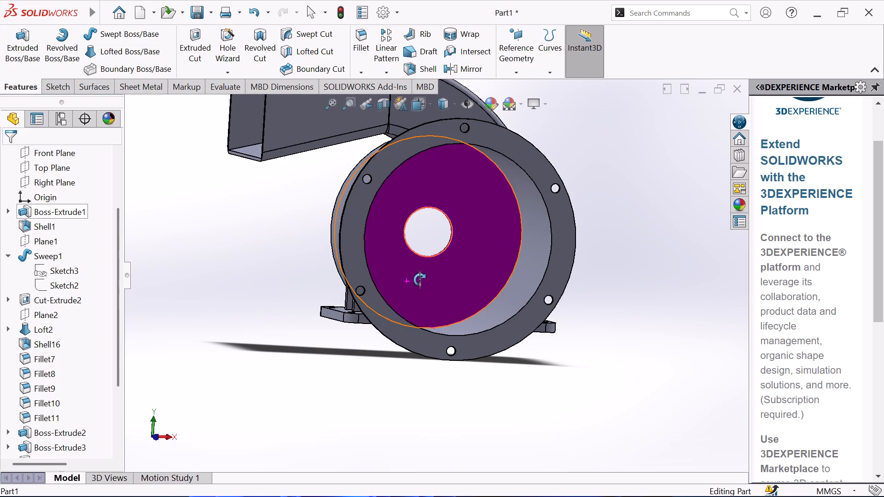
pyautogui.moveTo(396, 277); pyautogui.dragTo(730, 334, button='middle')
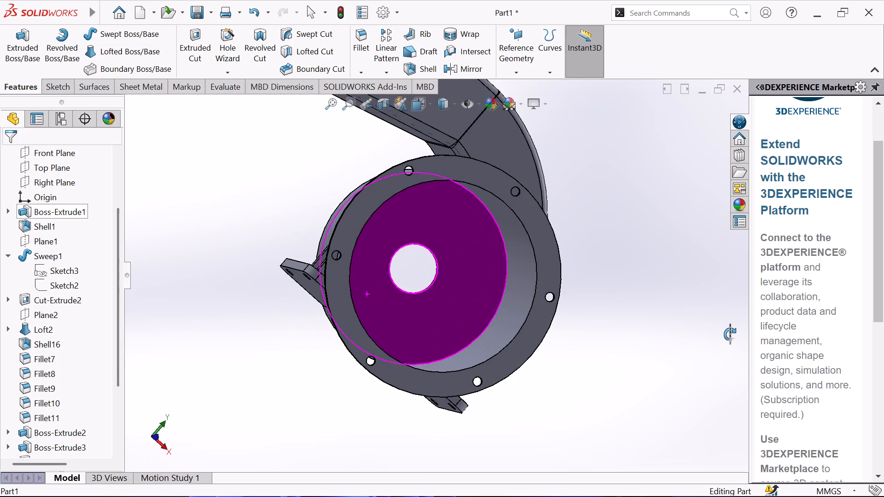
pyautogui.moveTo(730, 334); pyautogui.dragTo(730, 334, button='middle')
# Set the duct's shell thickness to 2 mm.
pyautogui.scroll(3, 513, 287)
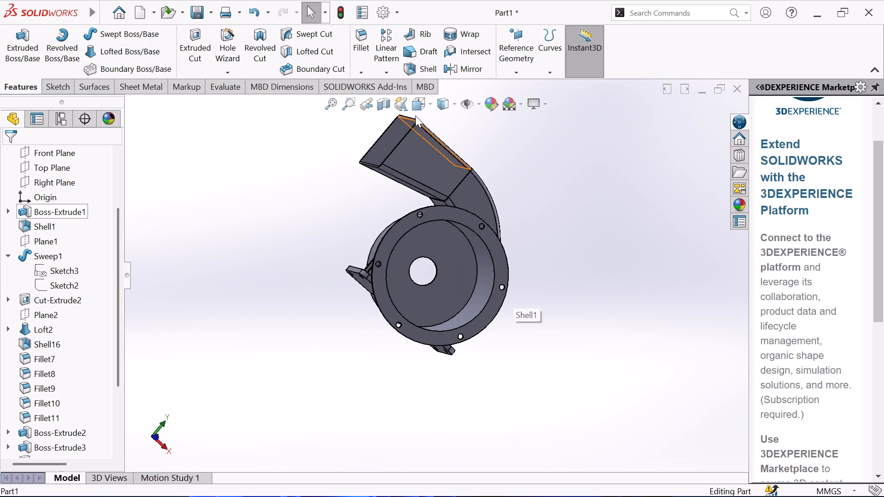
pyautogui.click(415, 111)
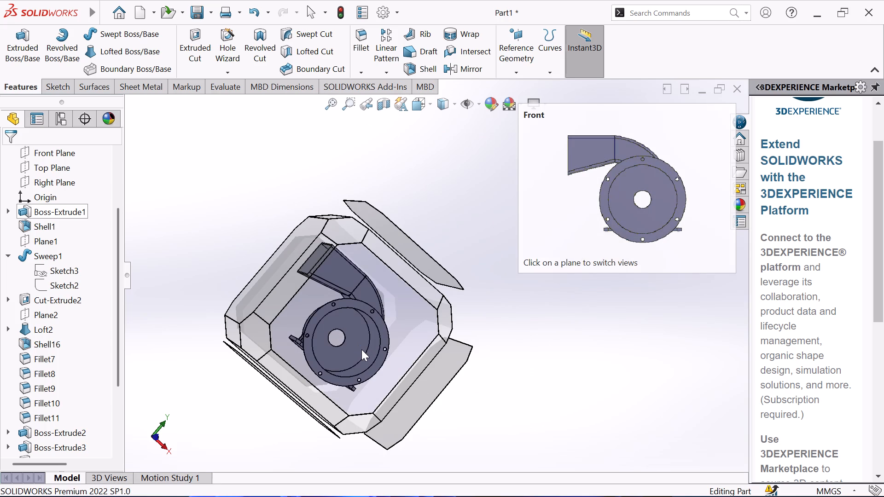
pyautogui.click(361, 349)
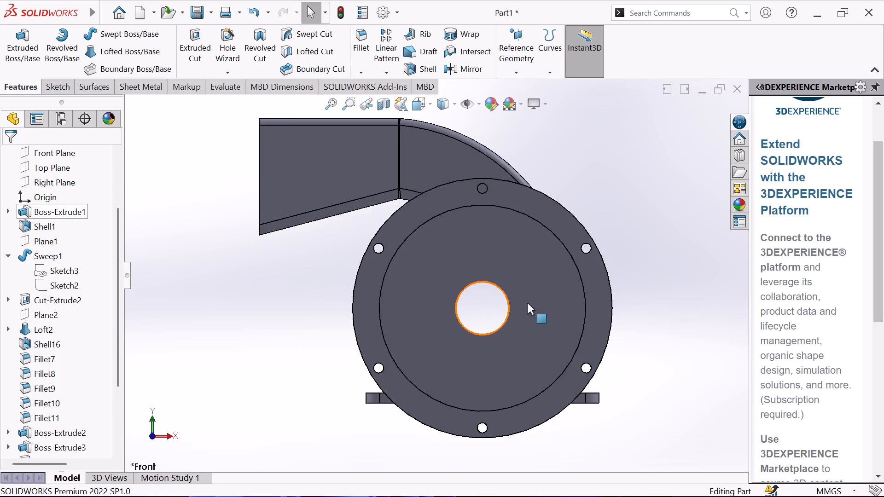
pyautogui.scroll(1, 527, 301)
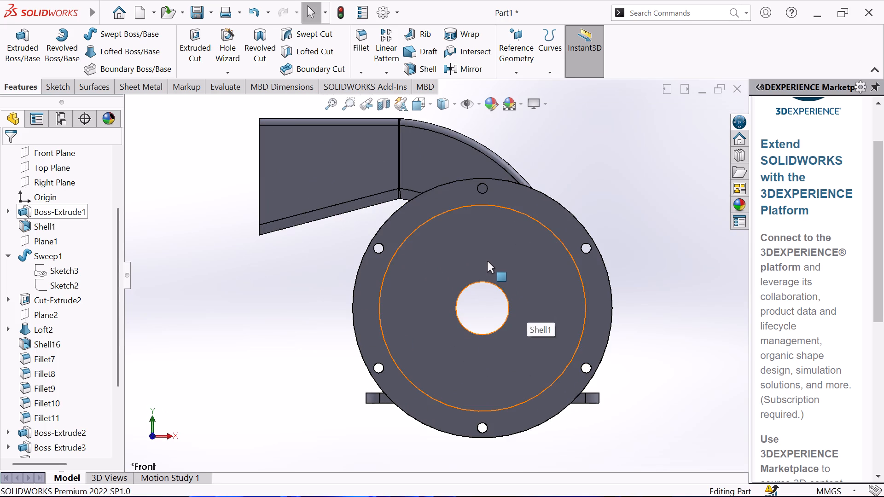
pyautogui.moveTo(487, 261); pyautogui.dragTo(548, 328, button='middle')
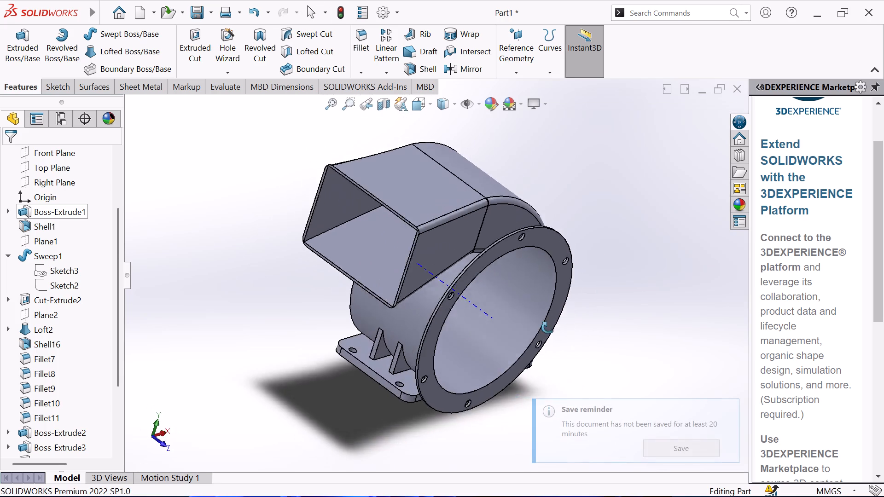
pyautogui.moveTo(548, 328); pyautogui.dragTo(569, 330, button='middle')
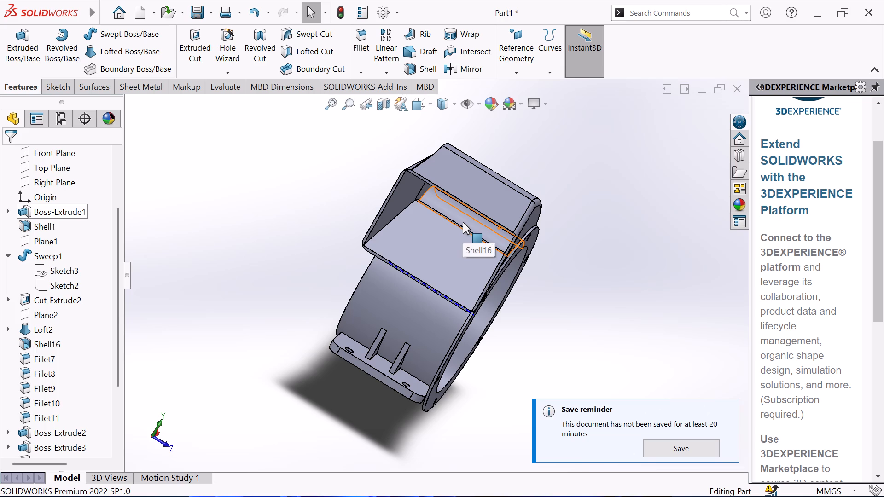
pyautogui.click(463, 222)
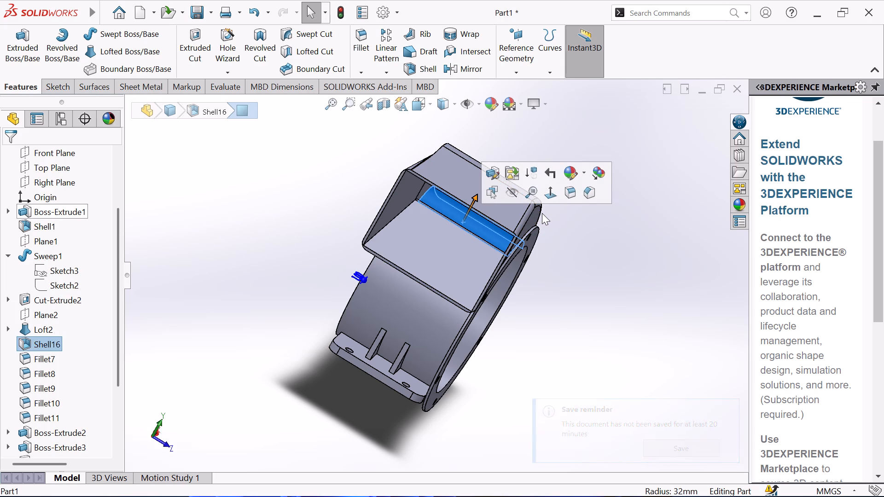
pyautogui.click(493, 173)
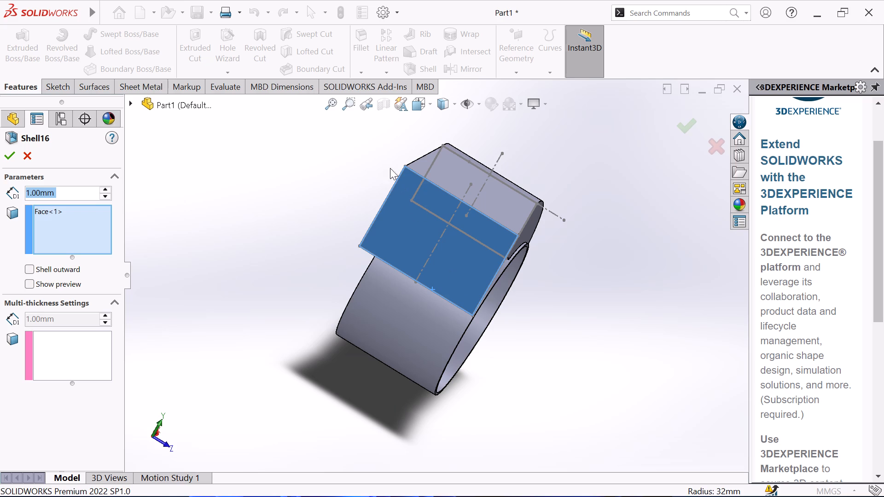
pyautogui.click(106, 190)
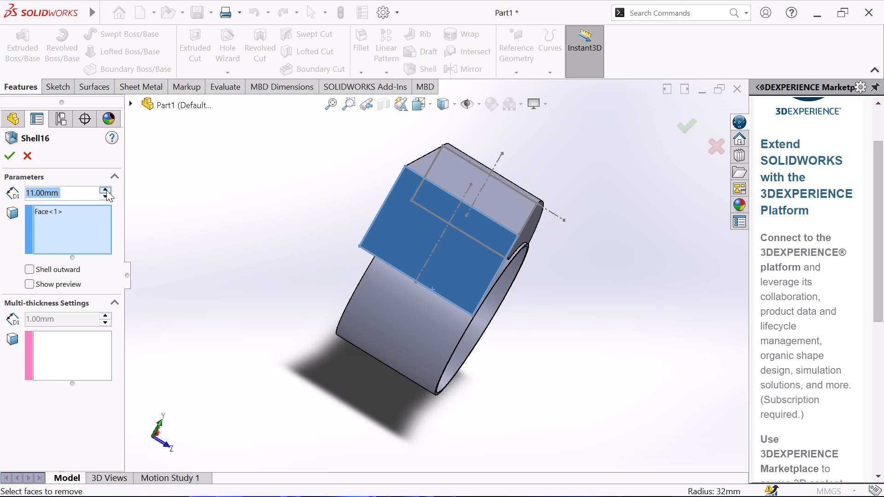
pyautogui.press('2')
pyautogui.click(133, 191)
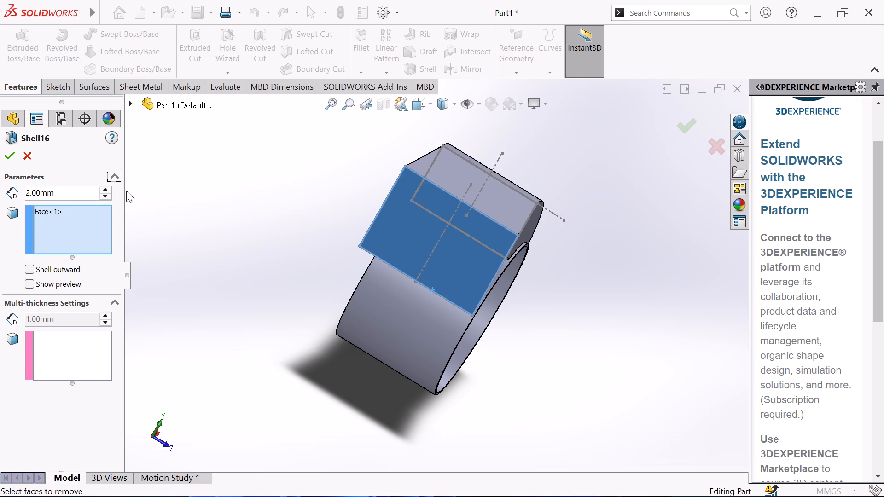
pyautogui.click(7, 157)
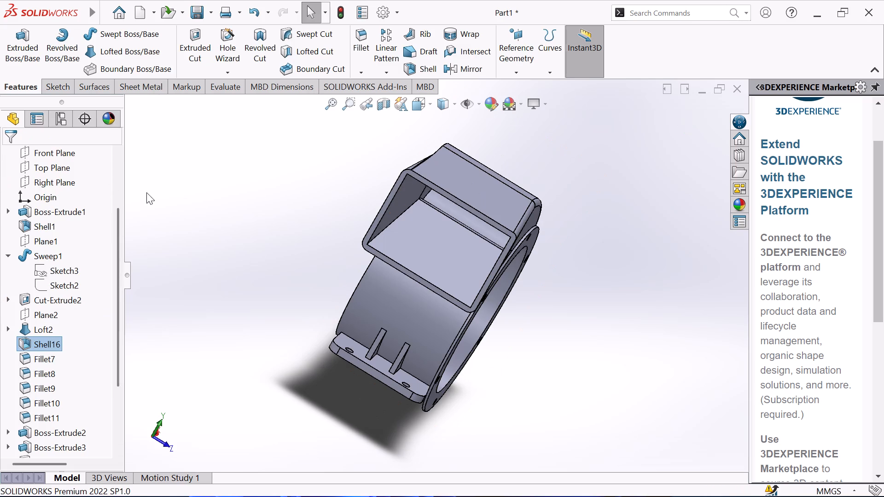
# Examine the thickened duct walls and the duct's interior through its rectangular opening from several angles.
pyautogui.moveTo(169, 190); pyautogui.dragTo(163, 132, button='middle')
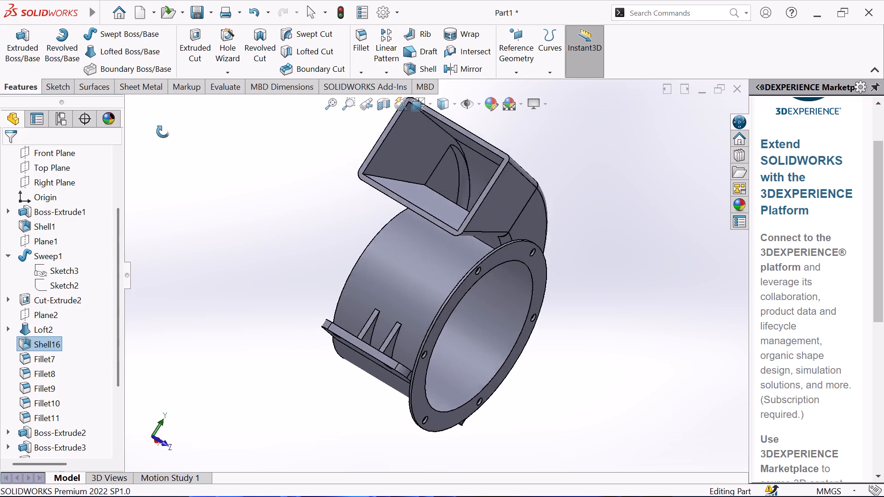
pyautogui.moveTo(163, 132); pyautogui.dragTo(78, 131, button='middle')
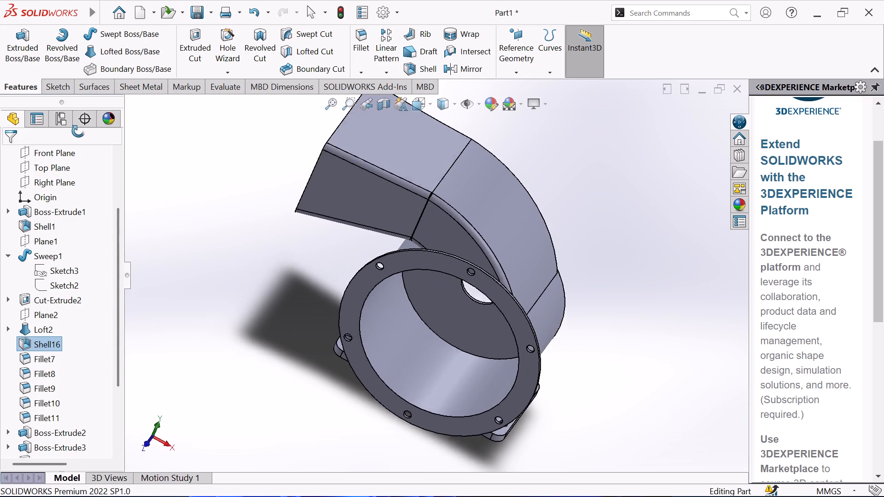
pyautogui.moveTo(78, 131); pyautogui.dragTo(118, 224, button='middle')
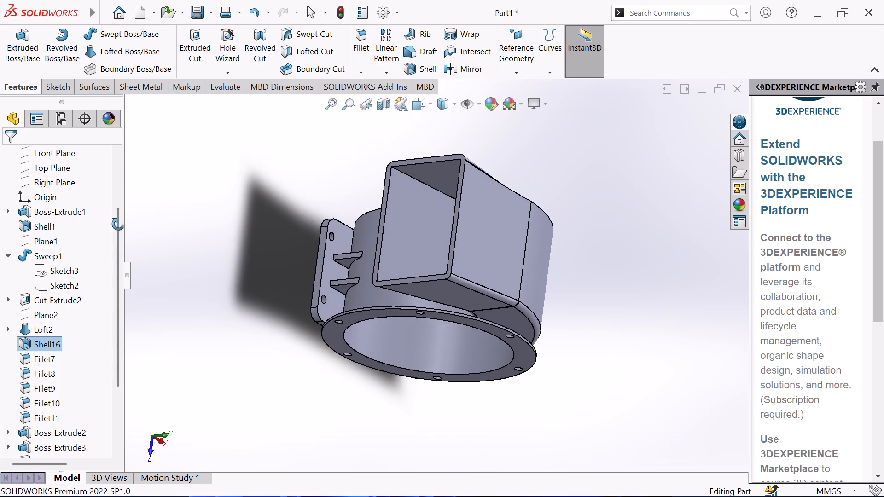
pyautogui.moveTo(118, 224); pyautogui.dragTo(118, 225, button='middle')
pyautogui.moveTo(118, 226); pyautogui.dragTo(88, 308, button='middle')
pyautogui.moveTo(236, 257); pyautogui.dragTo(253, 283, button='middle')
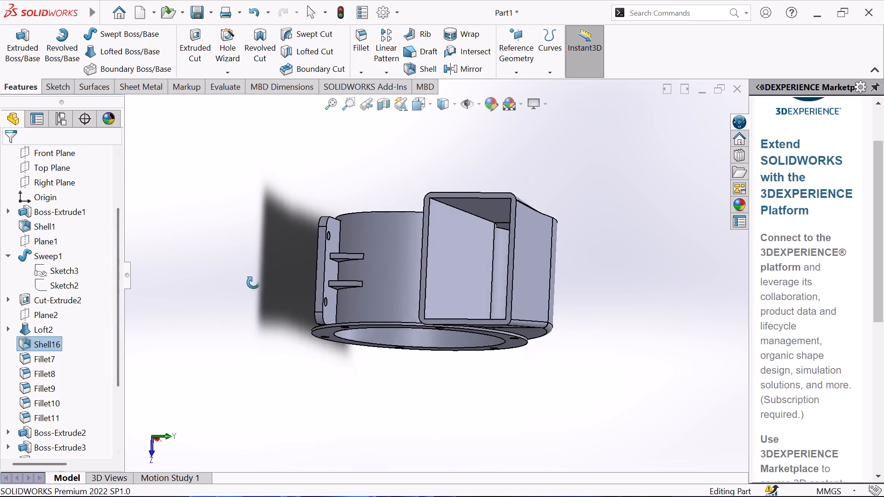
pyautogui.moveTo(253, 283); pyautogui.dragTo(263, 287, button='middle')
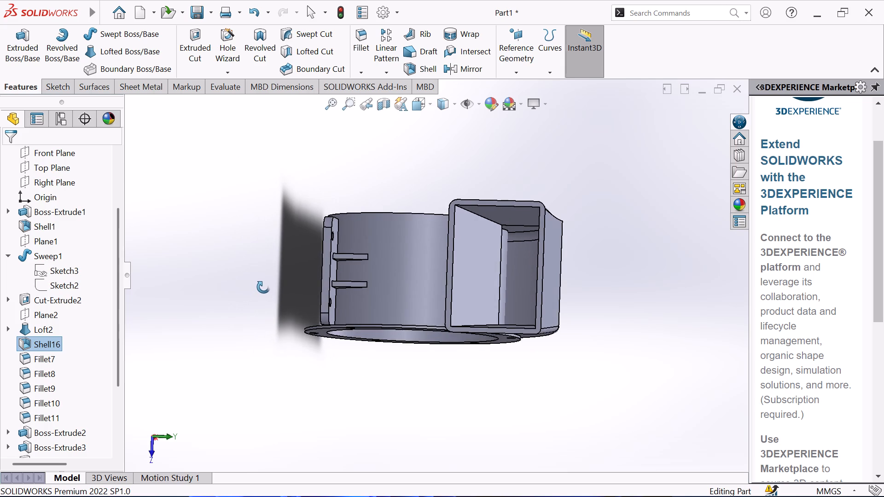
pyautogui.moveTo(263, 287); pyautogui.dragTo(257, 295, button='middle')
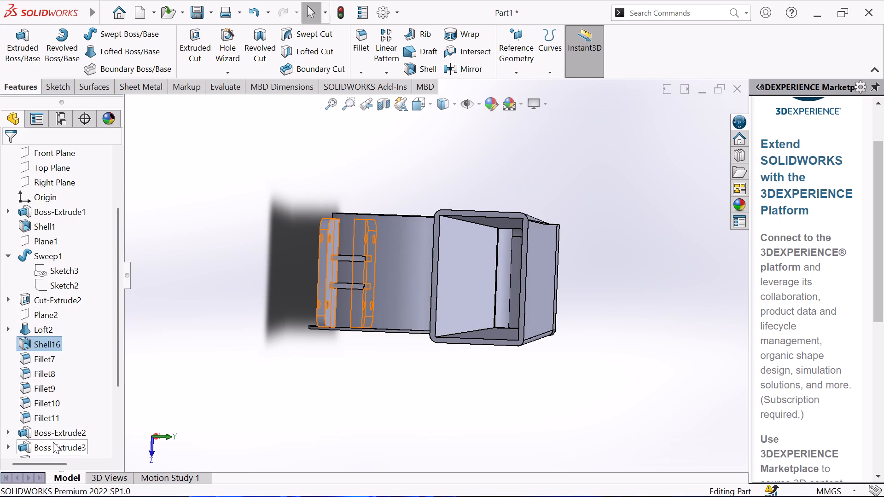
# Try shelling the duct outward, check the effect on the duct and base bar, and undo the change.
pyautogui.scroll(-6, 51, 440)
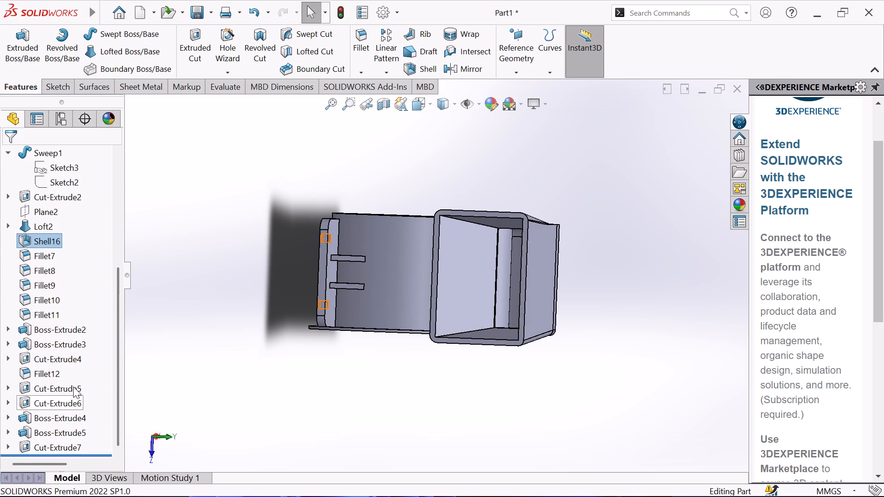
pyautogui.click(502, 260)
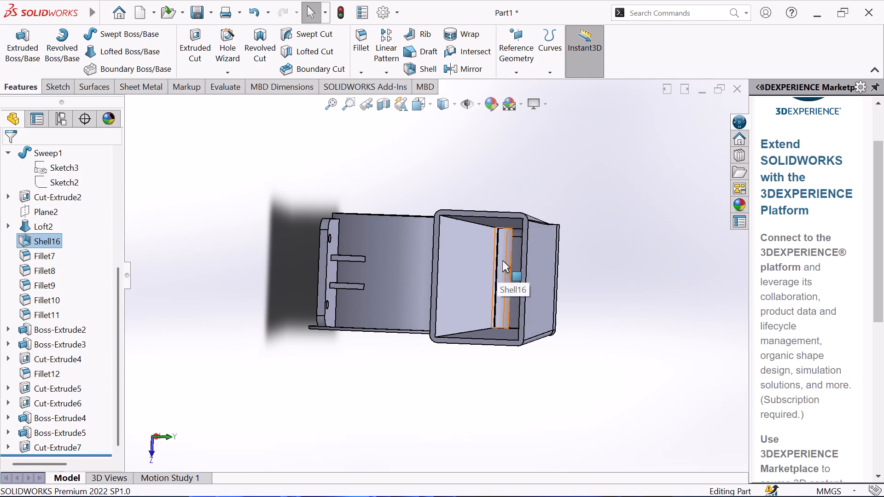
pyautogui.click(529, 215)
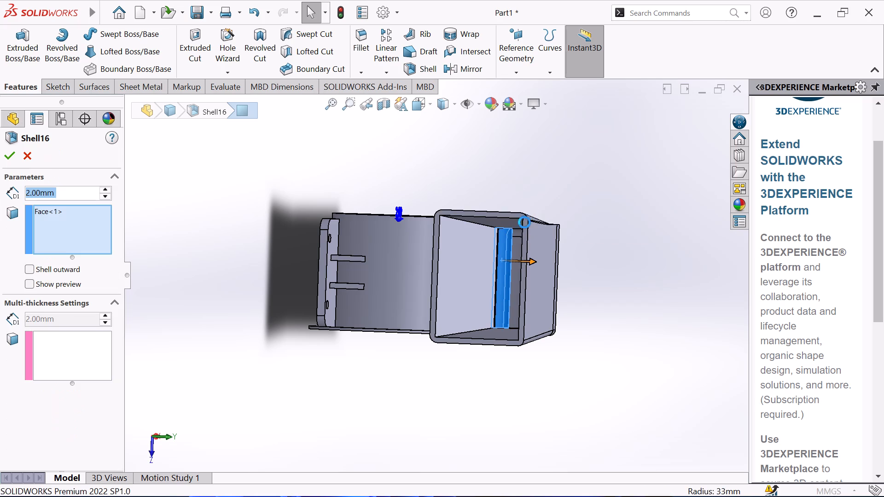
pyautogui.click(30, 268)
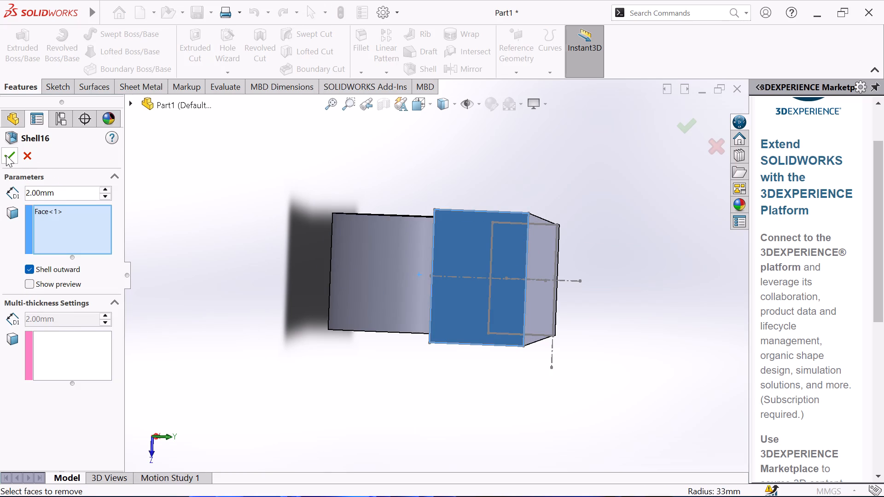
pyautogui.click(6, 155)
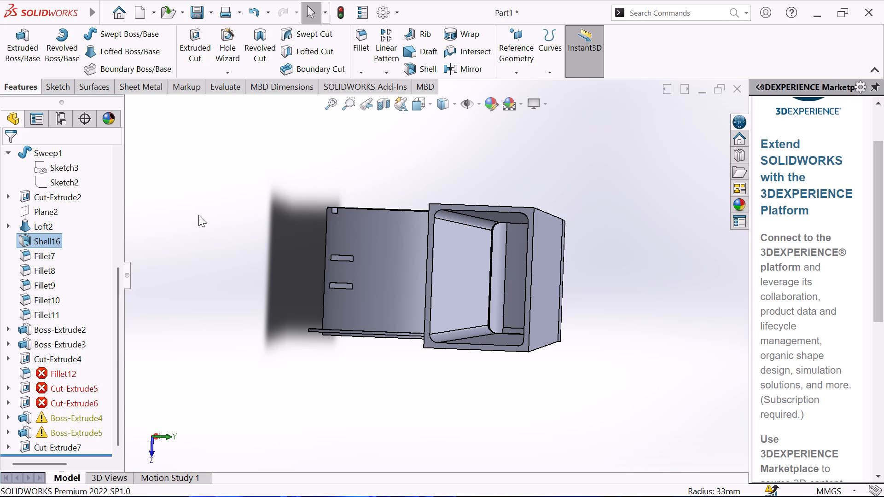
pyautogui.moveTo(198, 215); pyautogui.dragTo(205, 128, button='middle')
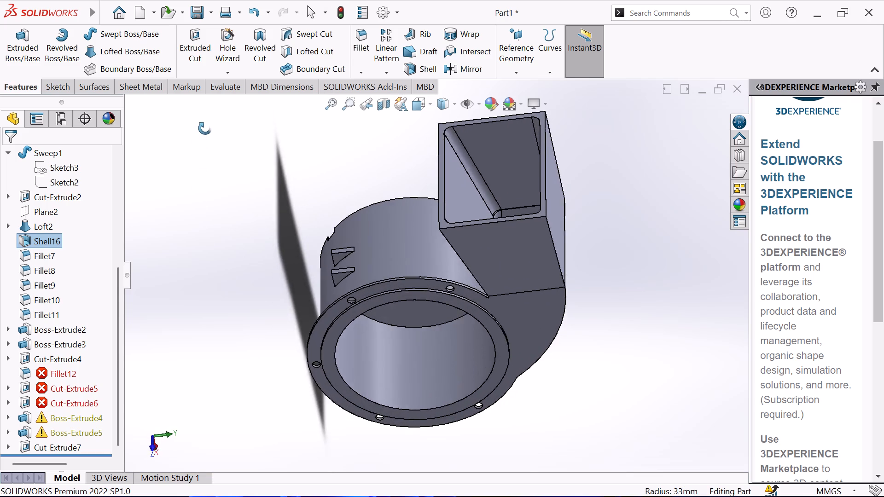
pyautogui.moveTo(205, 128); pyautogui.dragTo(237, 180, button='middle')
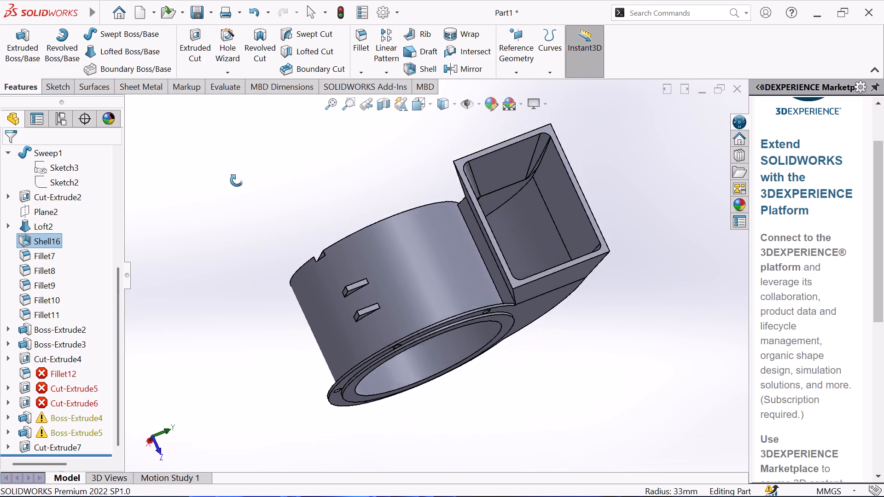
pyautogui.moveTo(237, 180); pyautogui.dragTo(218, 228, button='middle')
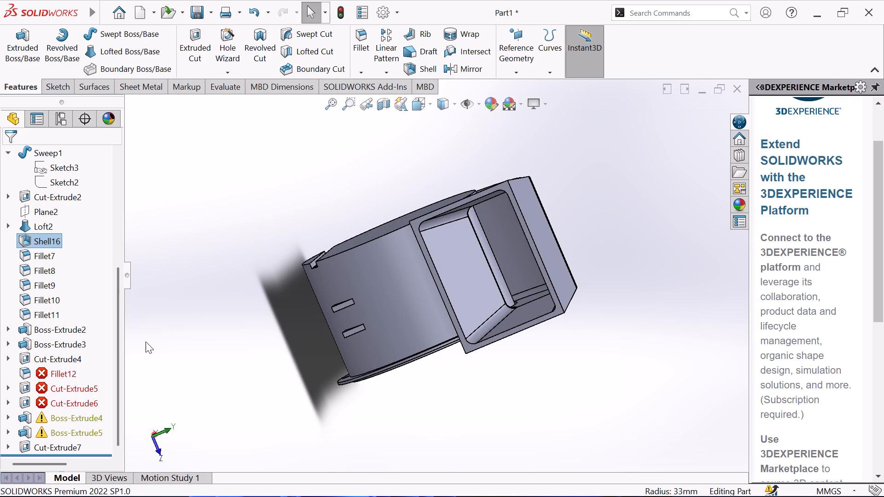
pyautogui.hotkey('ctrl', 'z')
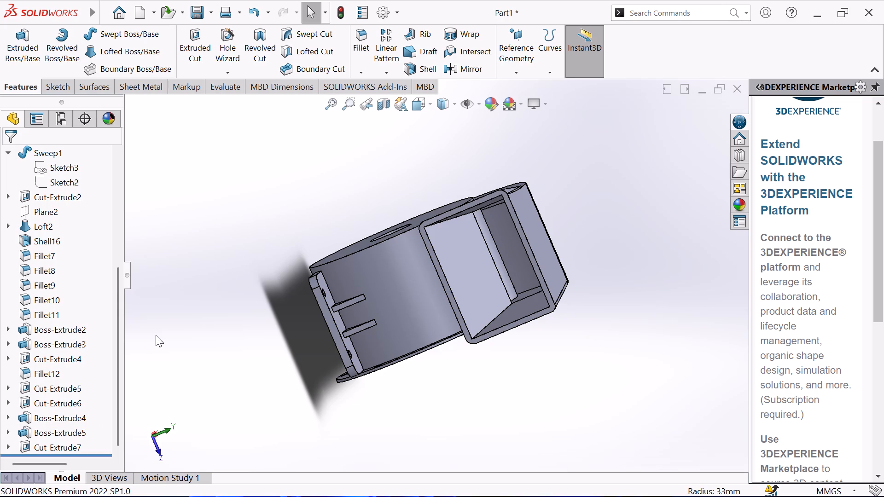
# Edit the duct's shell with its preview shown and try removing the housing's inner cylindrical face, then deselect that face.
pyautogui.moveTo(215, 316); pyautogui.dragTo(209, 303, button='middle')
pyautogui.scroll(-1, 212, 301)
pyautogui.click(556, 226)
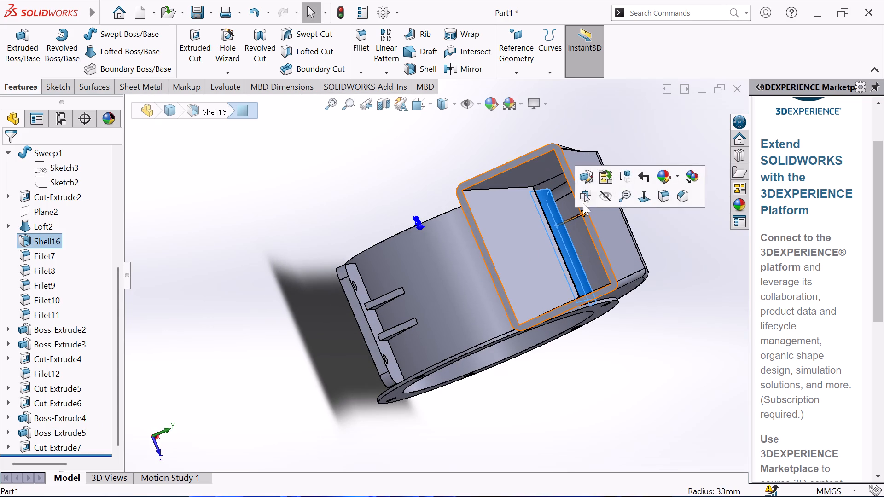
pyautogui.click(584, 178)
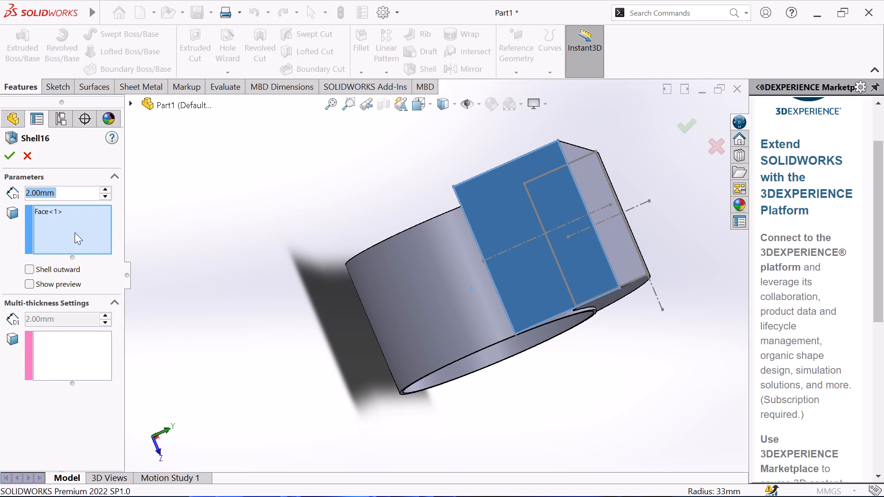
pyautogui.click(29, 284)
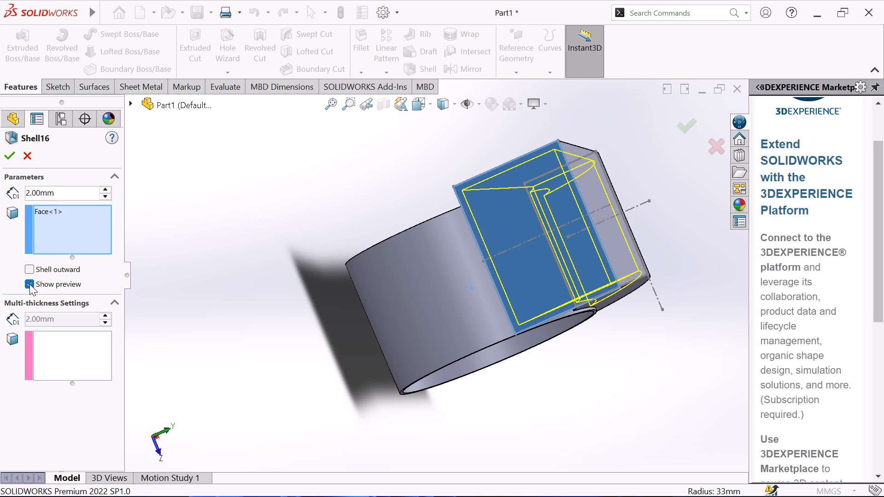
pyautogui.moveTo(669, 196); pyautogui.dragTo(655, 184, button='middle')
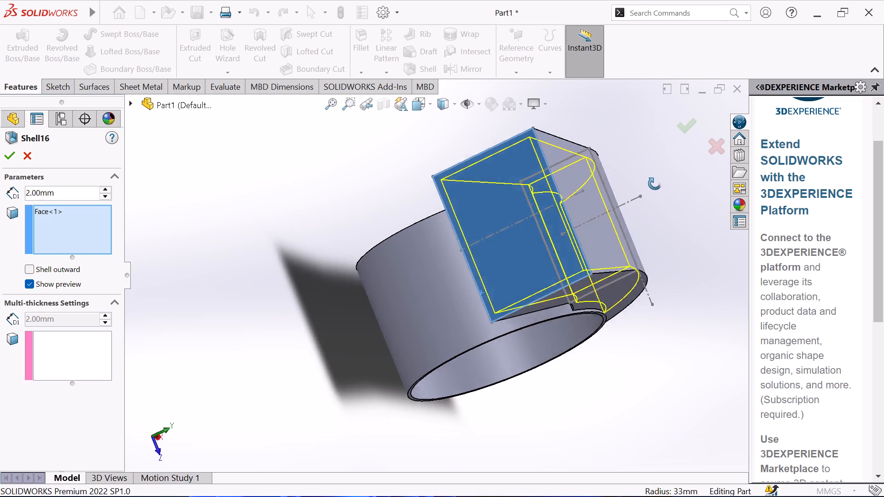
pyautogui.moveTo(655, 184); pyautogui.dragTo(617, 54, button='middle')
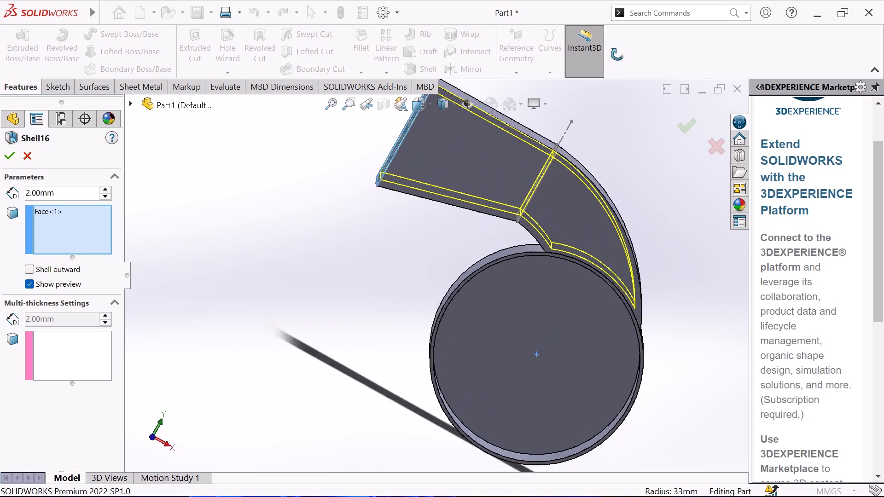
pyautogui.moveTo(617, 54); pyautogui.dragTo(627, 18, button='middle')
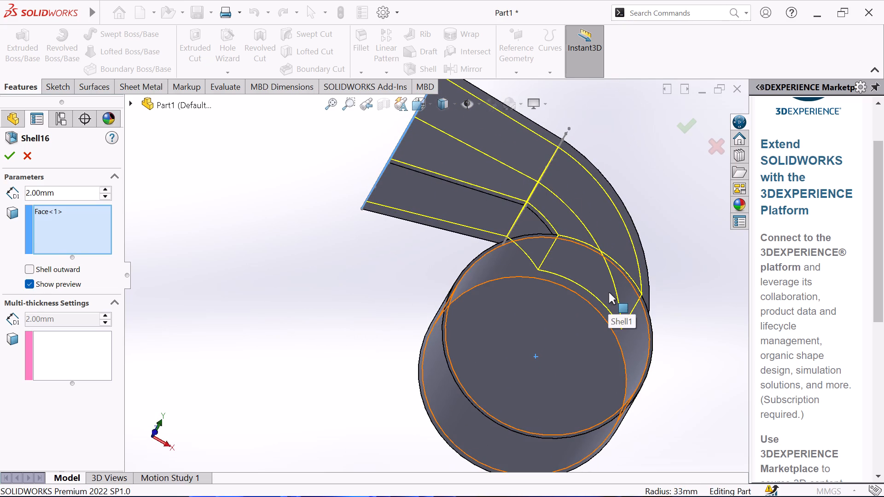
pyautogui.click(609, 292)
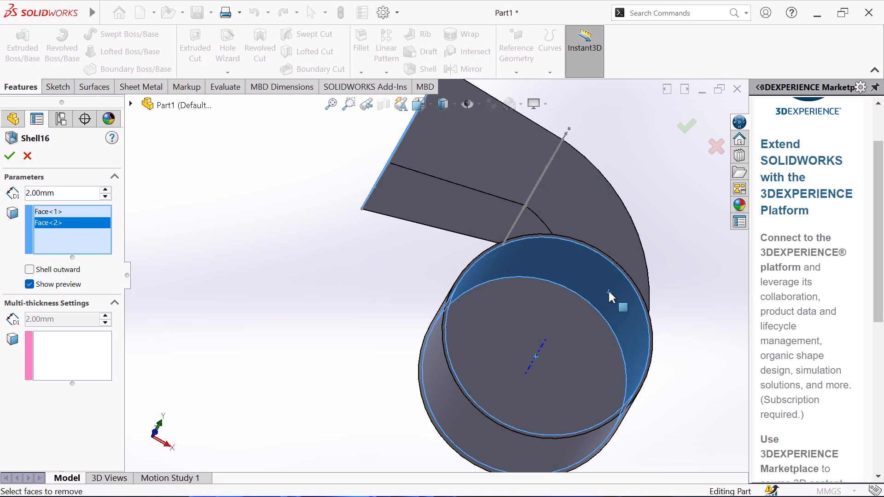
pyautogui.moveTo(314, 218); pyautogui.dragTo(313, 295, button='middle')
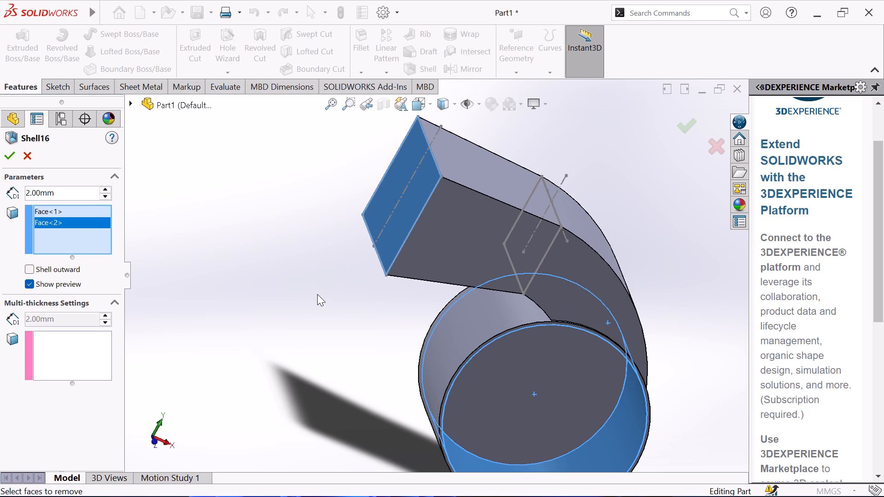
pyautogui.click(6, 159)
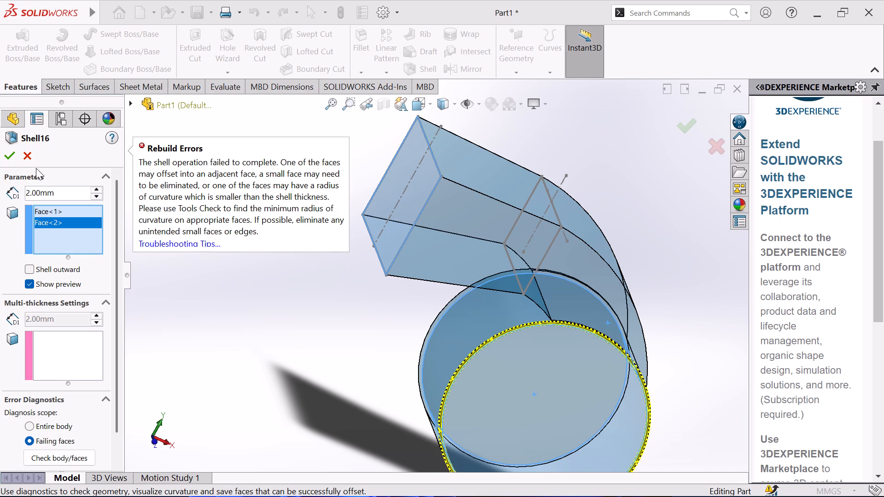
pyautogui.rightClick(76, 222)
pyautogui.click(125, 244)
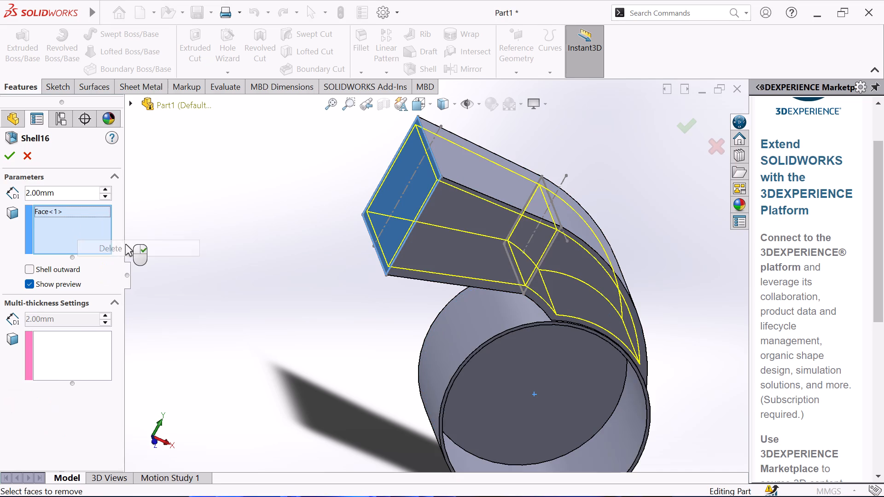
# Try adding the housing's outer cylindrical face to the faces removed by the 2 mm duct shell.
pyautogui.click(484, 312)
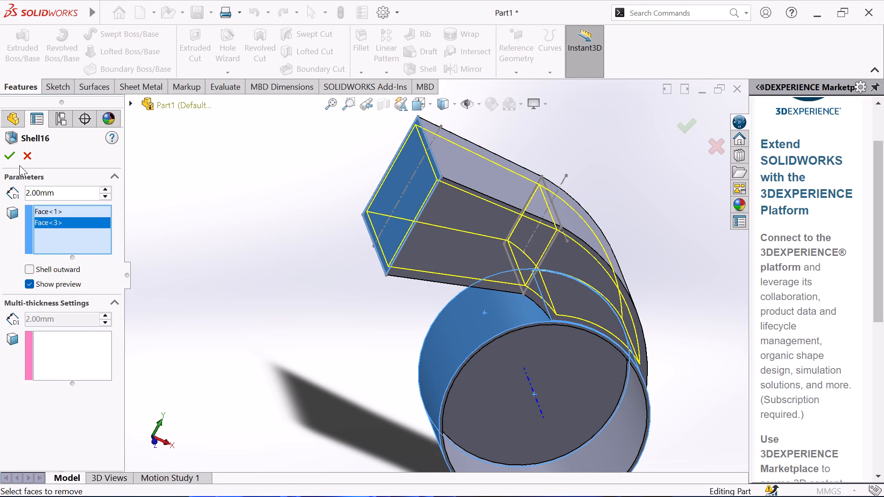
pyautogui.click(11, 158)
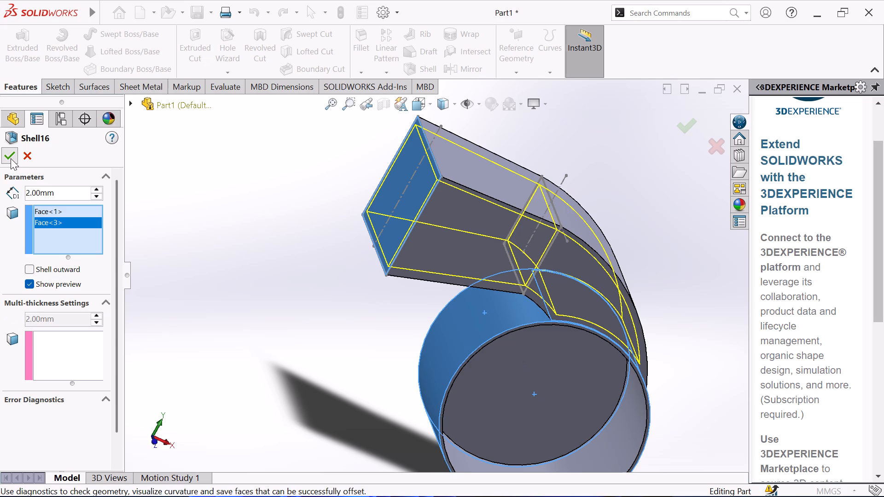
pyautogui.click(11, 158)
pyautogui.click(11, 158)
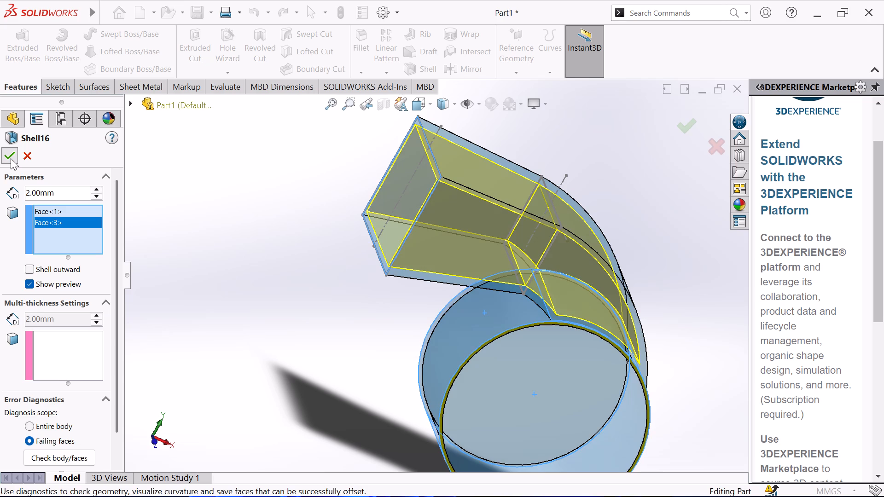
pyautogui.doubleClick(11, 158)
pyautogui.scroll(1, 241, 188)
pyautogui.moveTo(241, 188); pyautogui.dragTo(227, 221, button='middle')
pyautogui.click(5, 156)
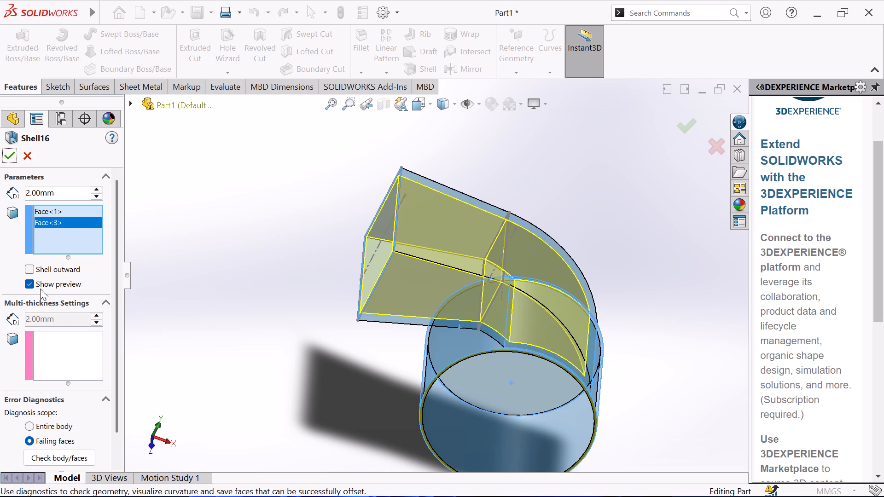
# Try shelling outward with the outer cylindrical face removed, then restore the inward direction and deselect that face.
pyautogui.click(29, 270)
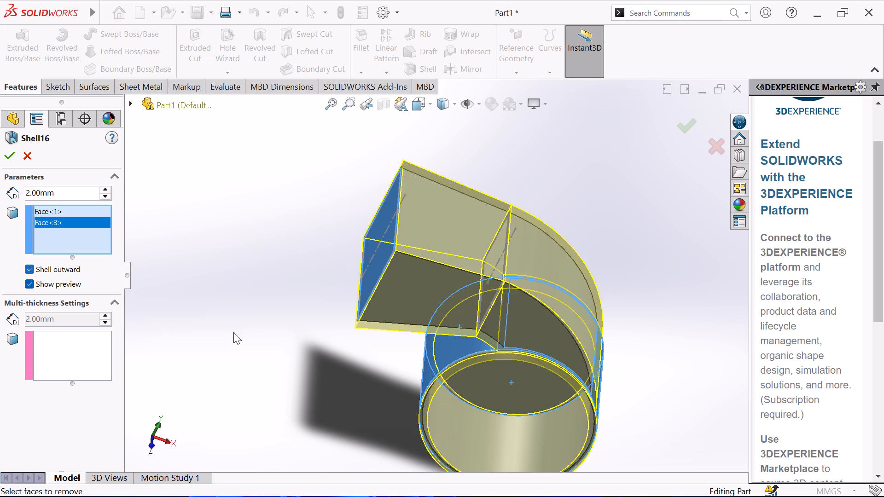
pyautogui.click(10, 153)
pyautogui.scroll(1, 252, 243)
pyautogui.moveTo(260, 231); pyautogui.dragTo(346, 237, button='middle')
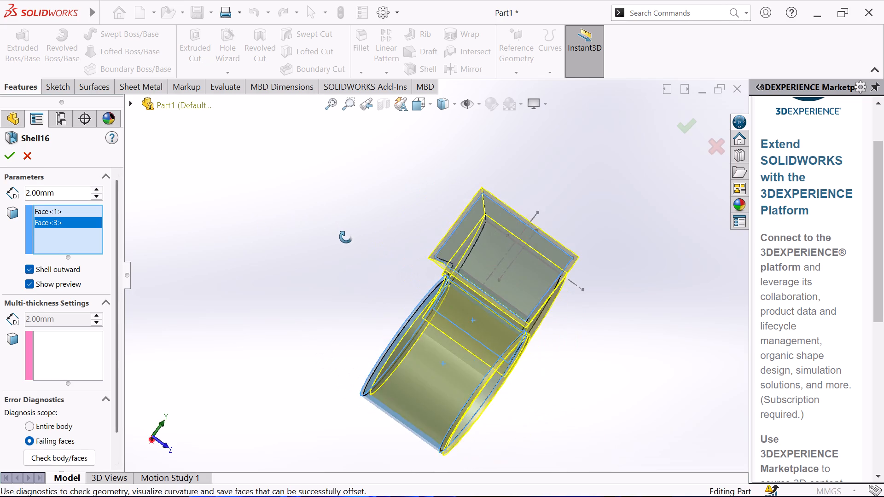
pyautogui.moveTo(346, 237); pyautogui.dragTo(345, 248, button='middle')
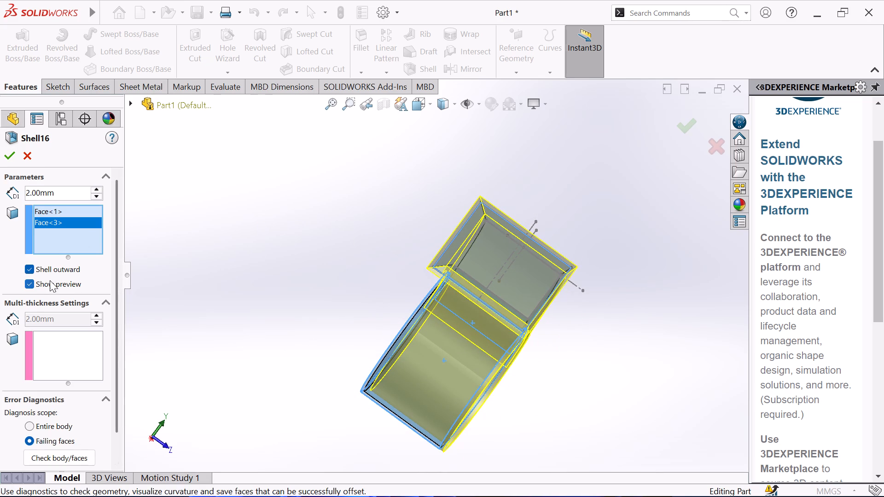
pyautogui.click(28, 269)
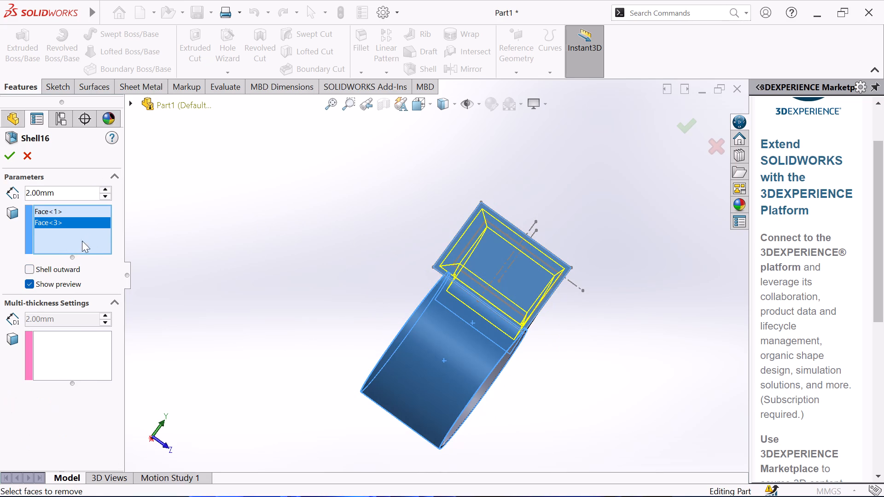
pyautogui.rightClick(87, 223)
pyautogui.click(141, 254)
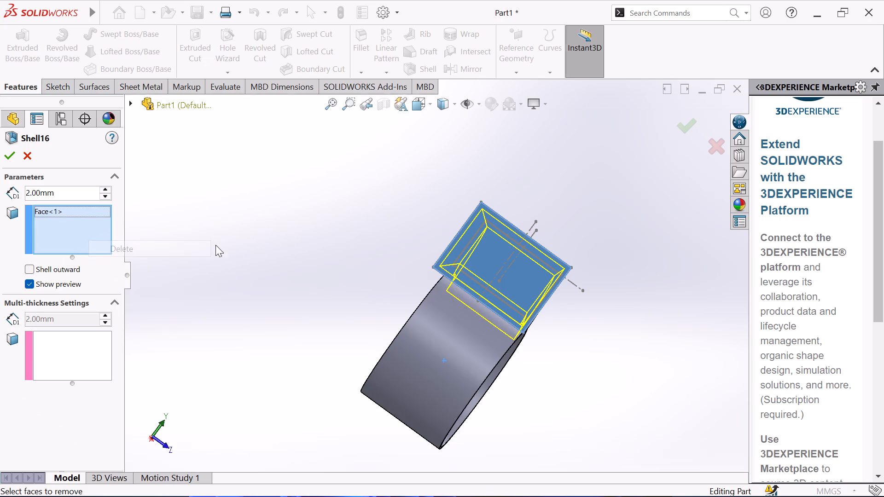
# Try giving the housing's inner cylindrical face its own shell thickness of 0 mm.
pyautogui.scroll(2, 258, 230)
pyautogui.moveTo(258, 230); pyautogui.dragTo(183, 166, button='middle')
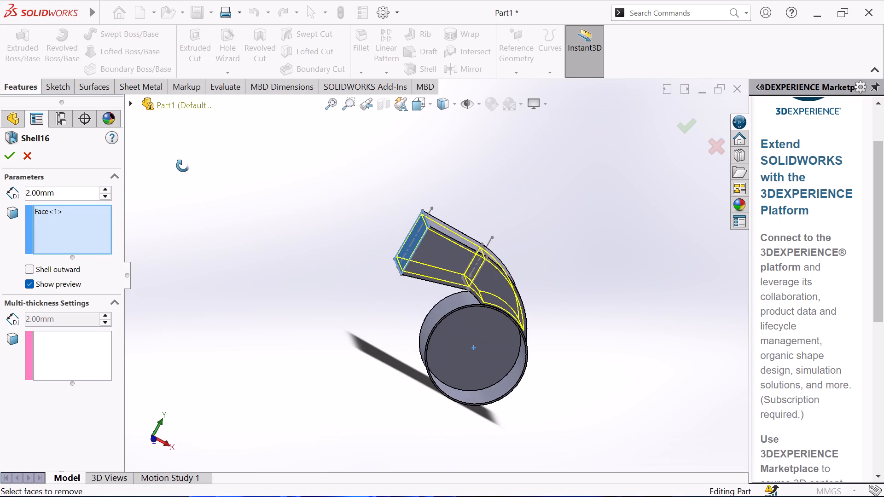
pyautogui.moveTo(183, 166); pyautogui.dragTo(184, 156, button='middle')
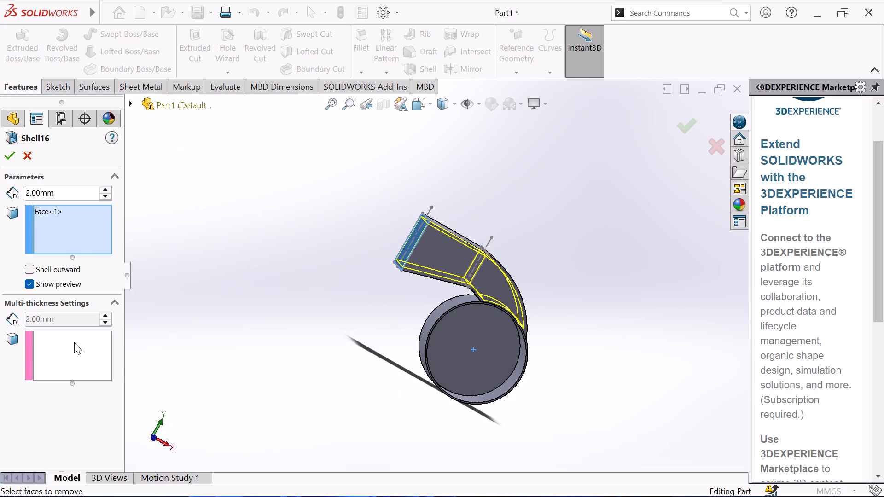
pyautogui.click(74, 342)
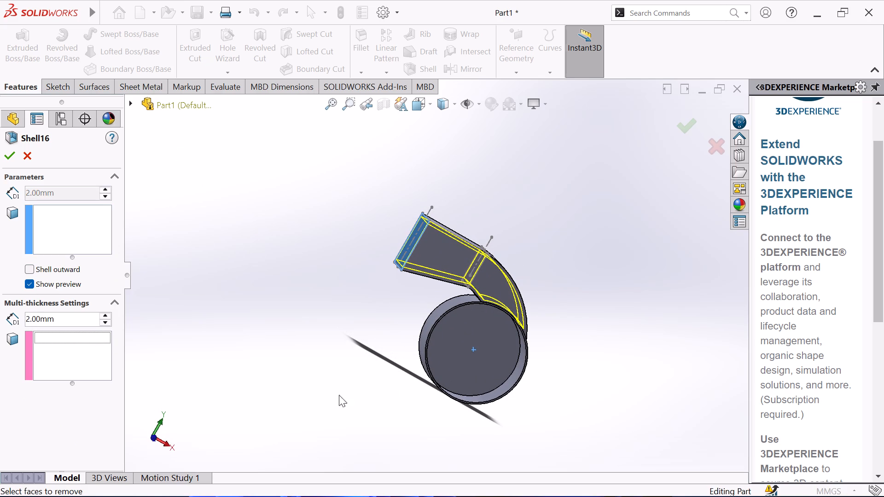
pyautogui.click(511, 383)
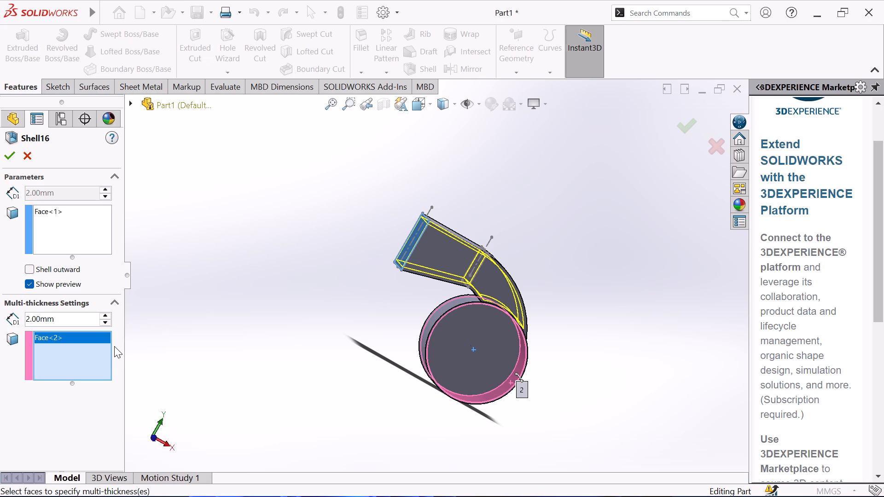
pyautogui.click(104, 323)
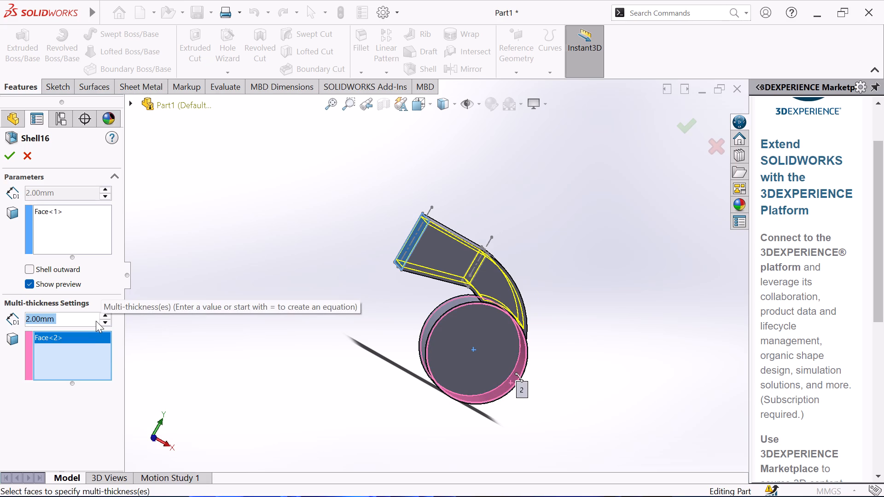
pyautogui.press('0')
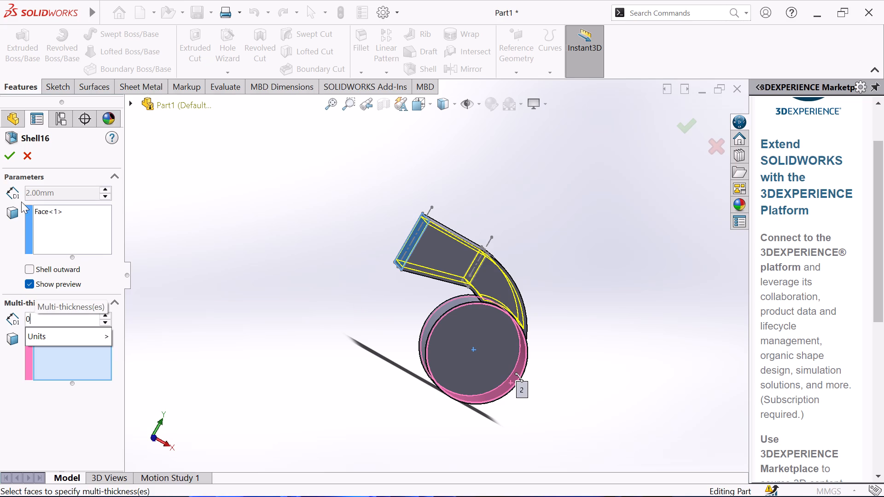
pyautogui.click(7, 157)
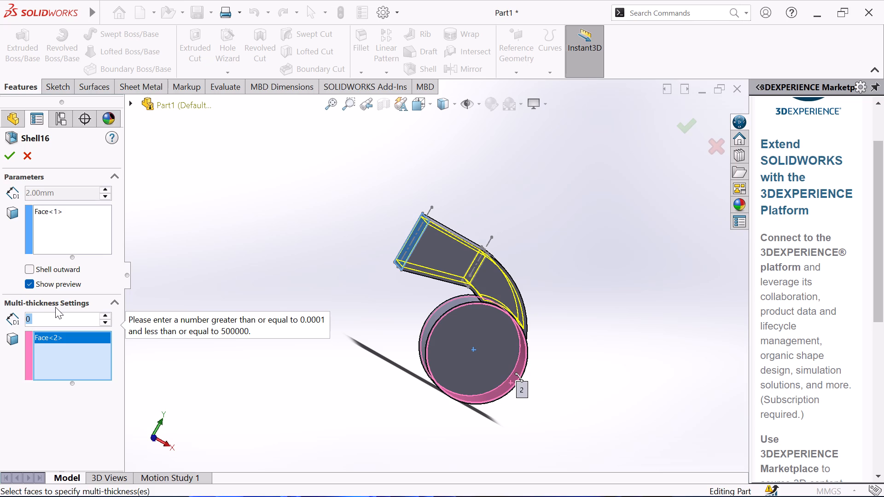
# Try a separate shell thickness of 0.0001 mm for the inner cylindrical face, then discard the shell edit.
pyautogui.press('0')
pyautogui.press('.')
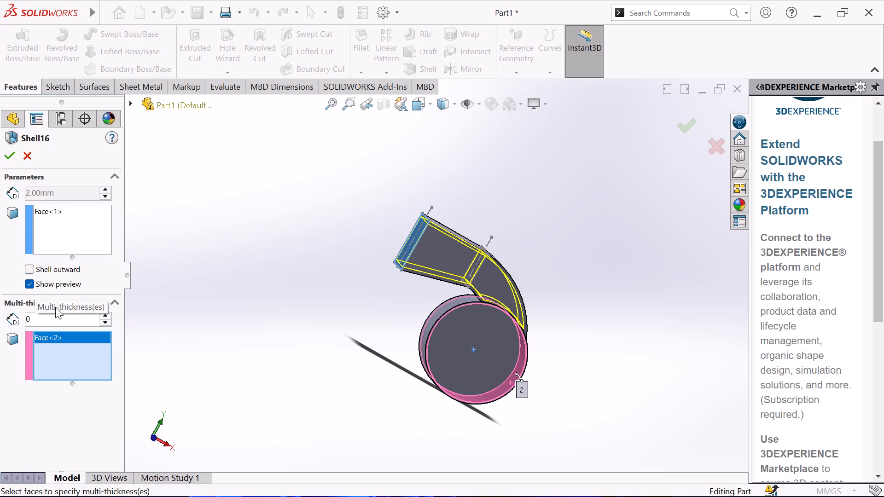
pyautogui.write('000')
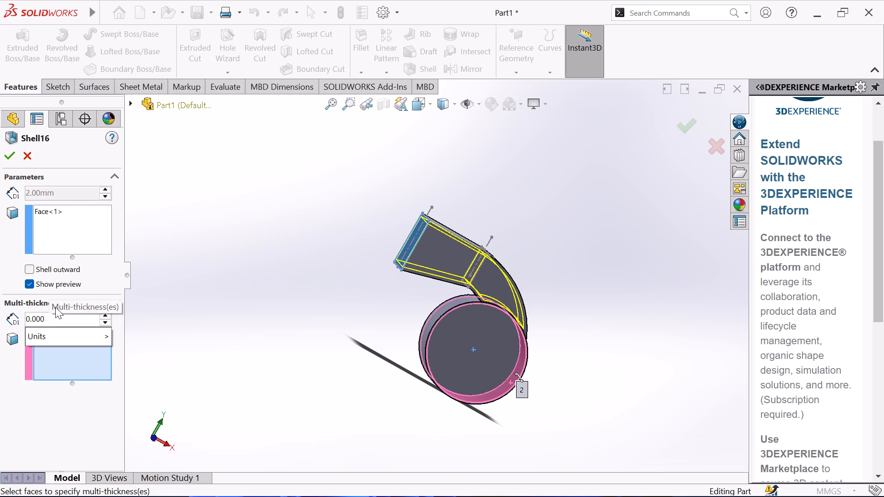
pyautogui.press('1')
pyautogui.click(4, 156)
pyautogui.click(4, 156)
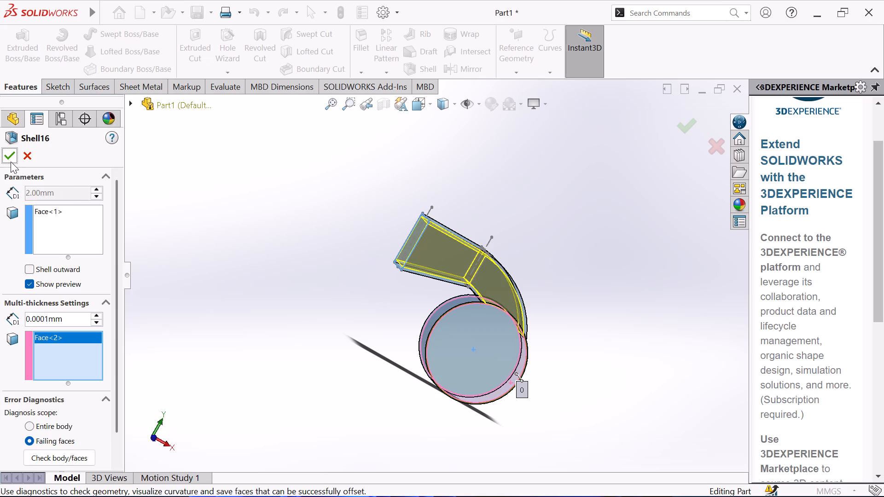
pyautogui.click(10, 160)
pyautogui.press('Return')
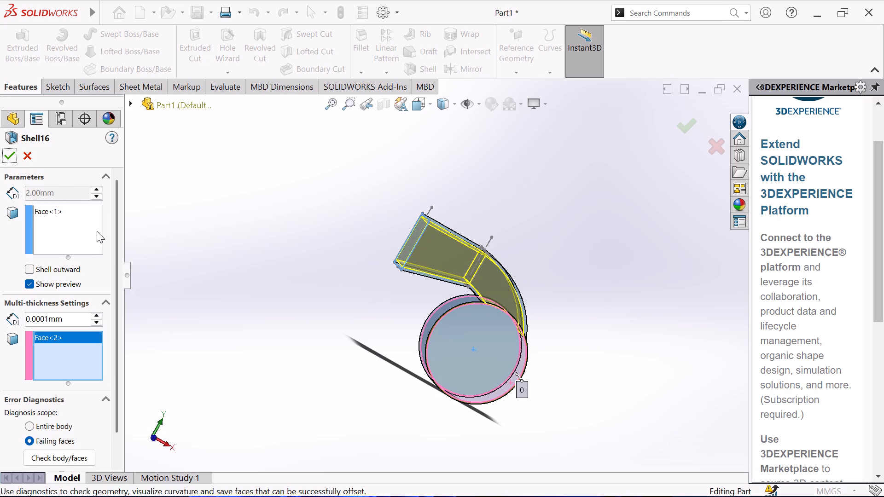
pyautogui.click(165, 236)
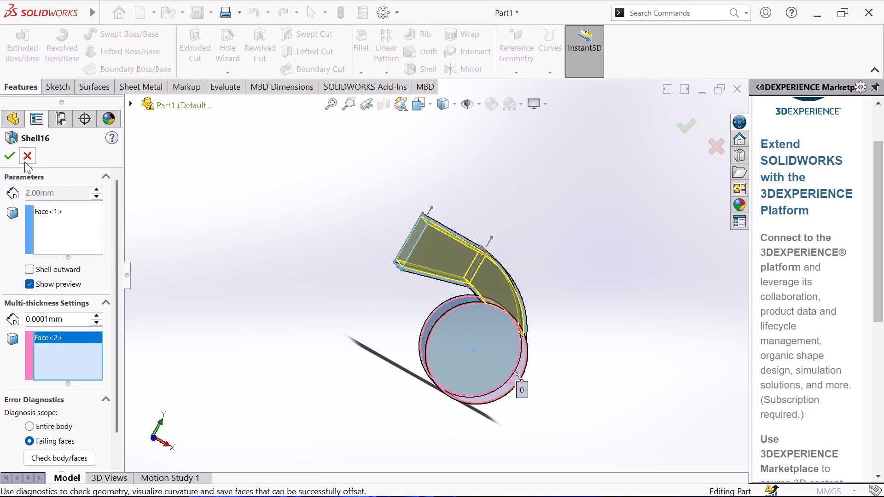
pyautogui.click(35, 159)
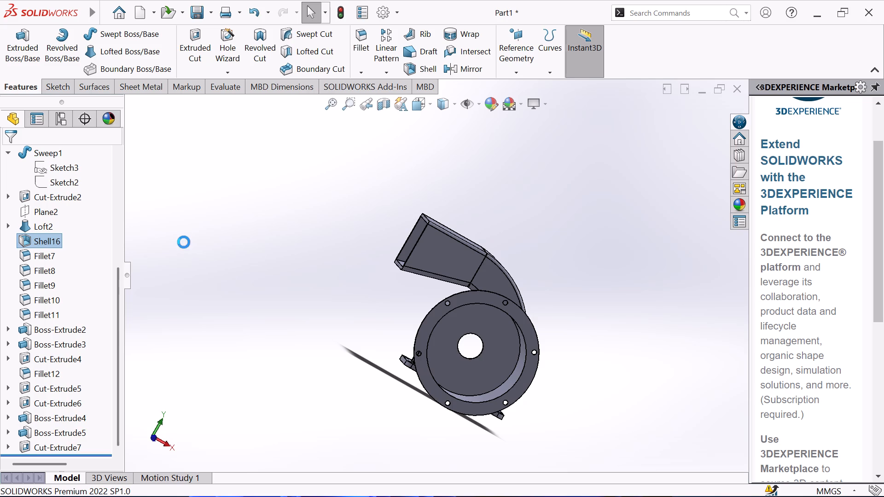
# Examine the impeller housing from several sides, checking the hollow duct opening, the circular bore and the drilled rim.
pyautogui.moveTo(185, 242); pyautogui.dragTo(240, 337, button='middle')
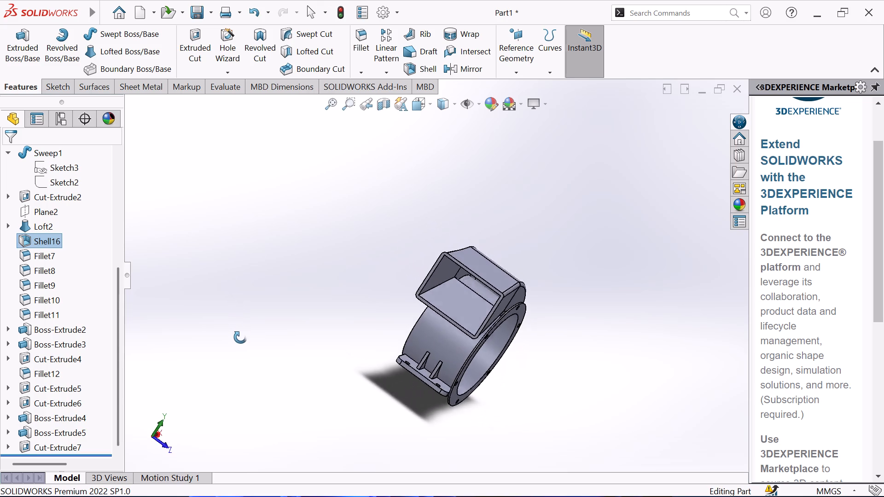
pyautogui.moveTo(240, 337); pyautogui.dragTo(239, 344, button='middle')
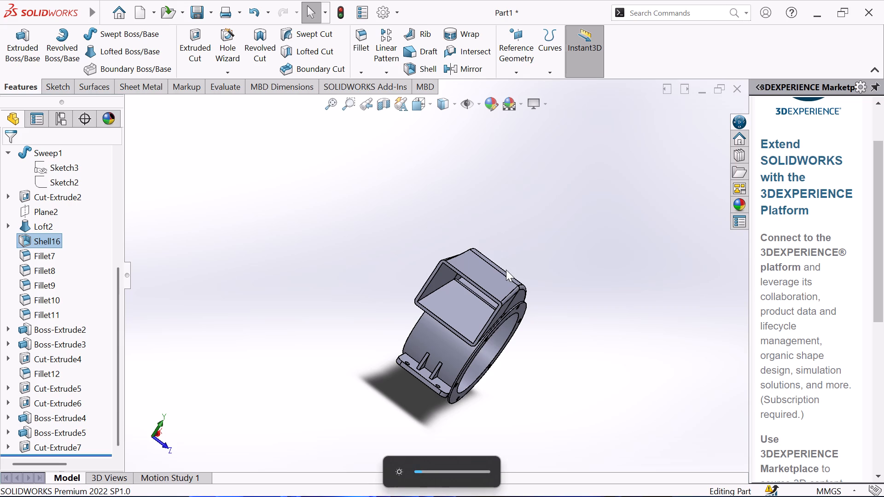
pyautogui.scroll(1, 478, 262)
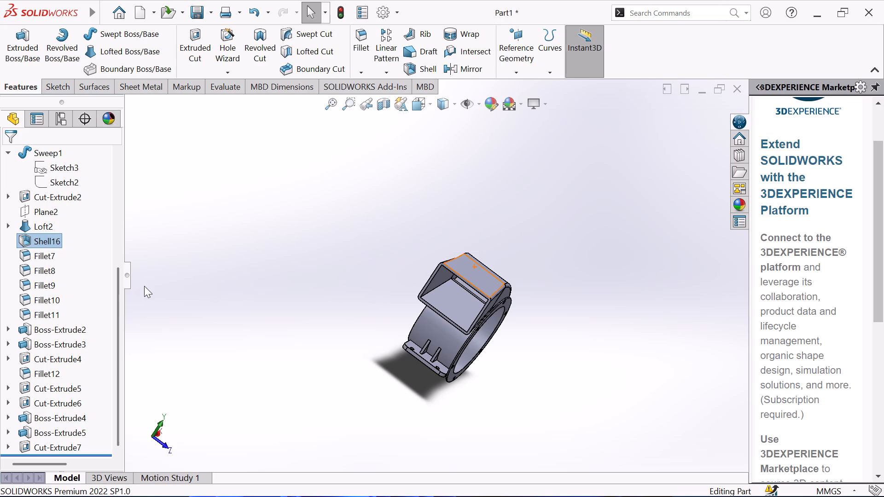
pyautogui.moveTo(484, 315); pyautogui.dragTo(475, 221, button='middle')
pyautogui.scroll(1, 484, 295)
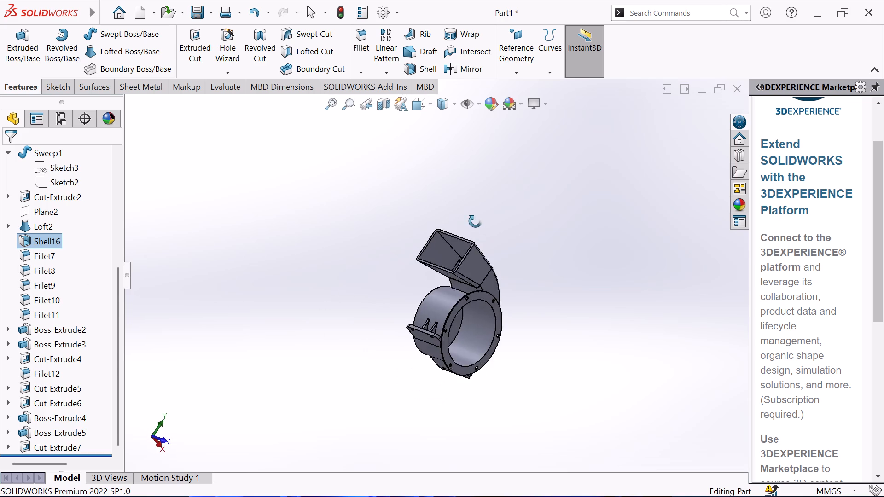
pyautogui.moveTo(475, 221); pyautogui.dragTo(406, 241, button='middle')
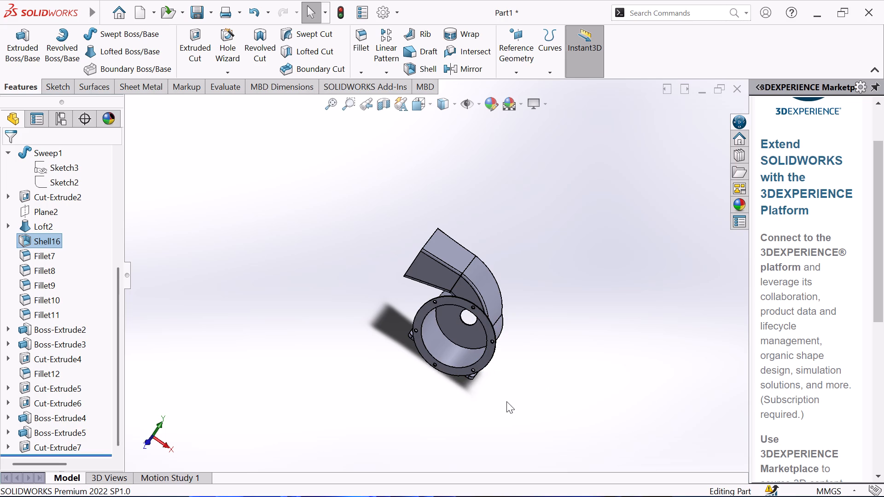
pyautogui.scroll(1, 507, 401)
pyautogui.moveTo(370, 333); pyautogui.dragTo(395, 341, button='middle')
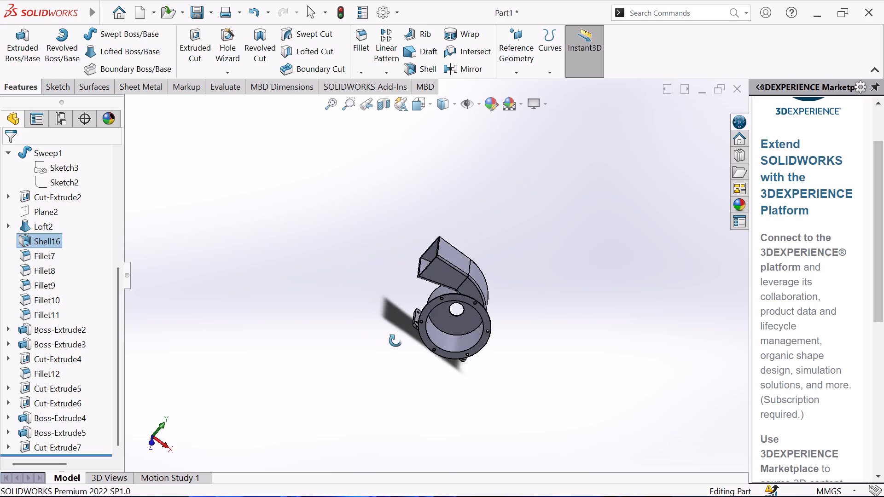
pyautogui.moveTo(395, 341); pyautogui.dragTo(447, 396, button='middle')
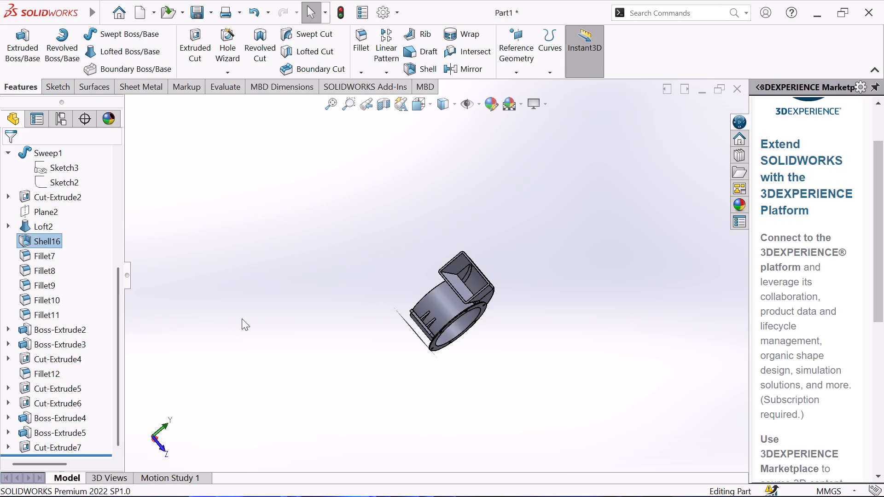
pyautogui.scroll(-2, 255, 312)
pyautogui.scroll(2, 554, 339)
pyautogui.moveTo(538, 321); pyautogui.dragTo(418, 215, button='middle')
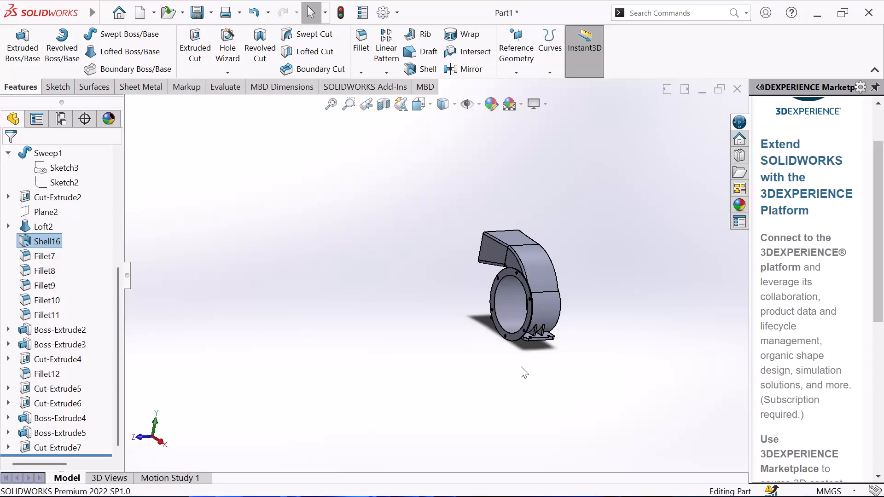
pyautogui.scroll(-2, 541, 312)
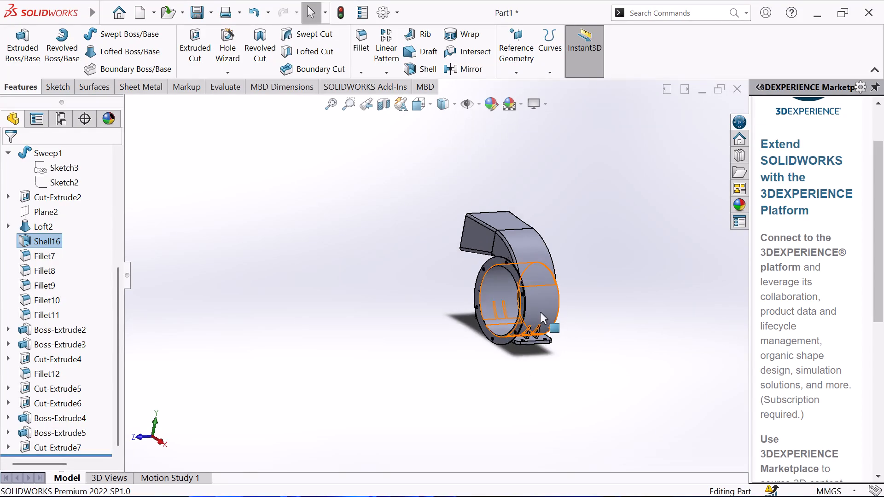
pyautogui.scroll(-1, 540, 312)
pyautogui.moveTo(548, 272); pyautogui.dragTo(600, 292, button='middle')
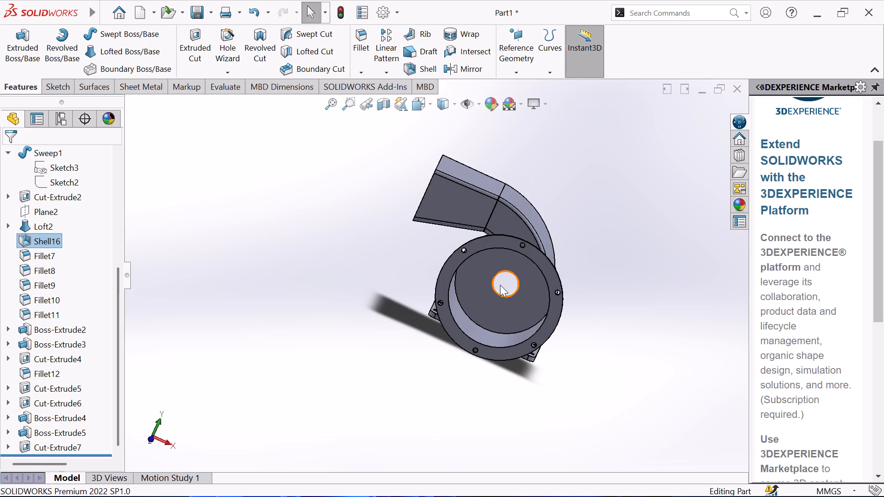
pyautogui.scroll(-3, 502, 289)
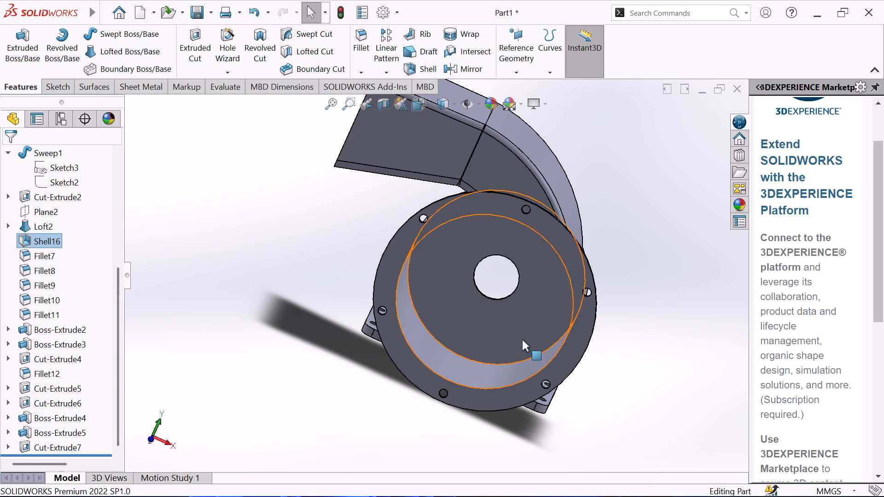
pyautogui.scroll(1, 522, 340)
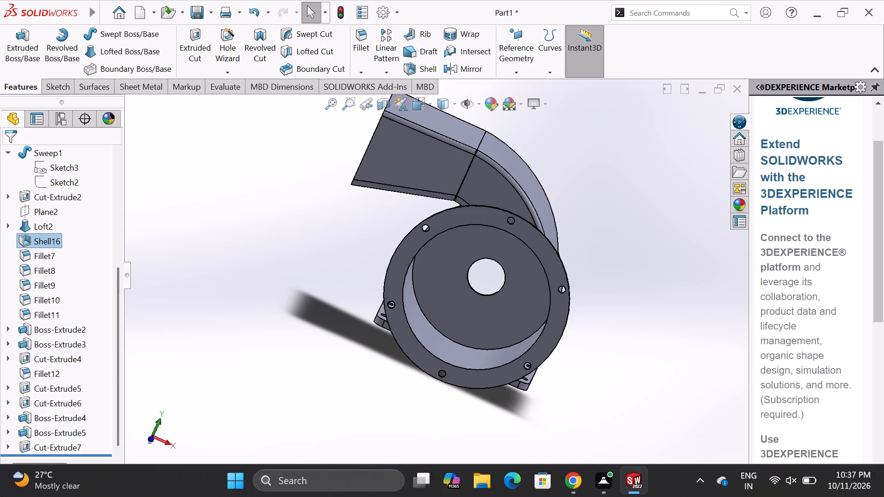
pyautogui.scroll(2, 0, 496)
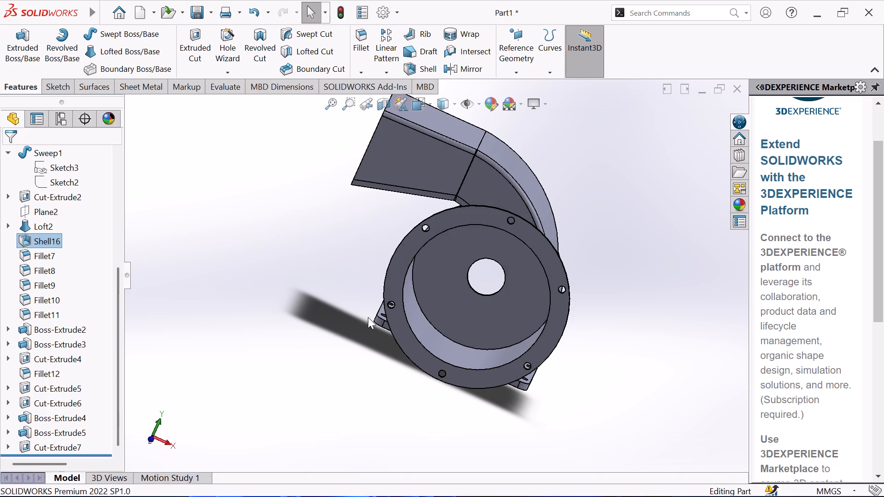
pyautogui.scroll(2, 556, 187)
pyautogui.moveTo(512, 199); pyautogui.dragTo(540, 261, button='middle')
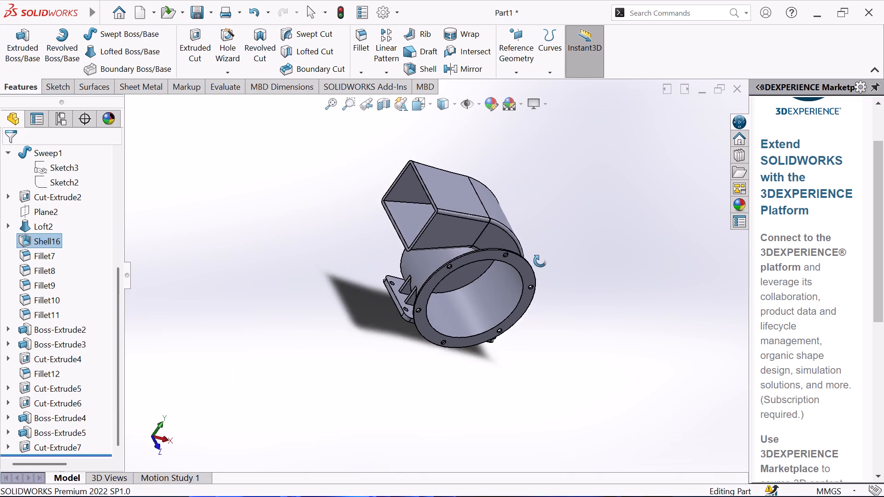
pyautogui.moveTo(540, 261); pyautogui.dragTo(486, 288, button='middle')
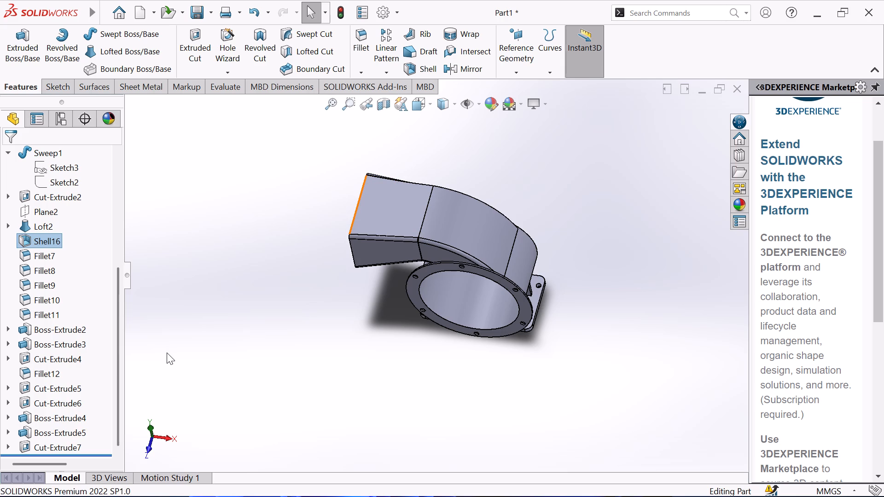
pyautogui.scroll(1, 167, 353)
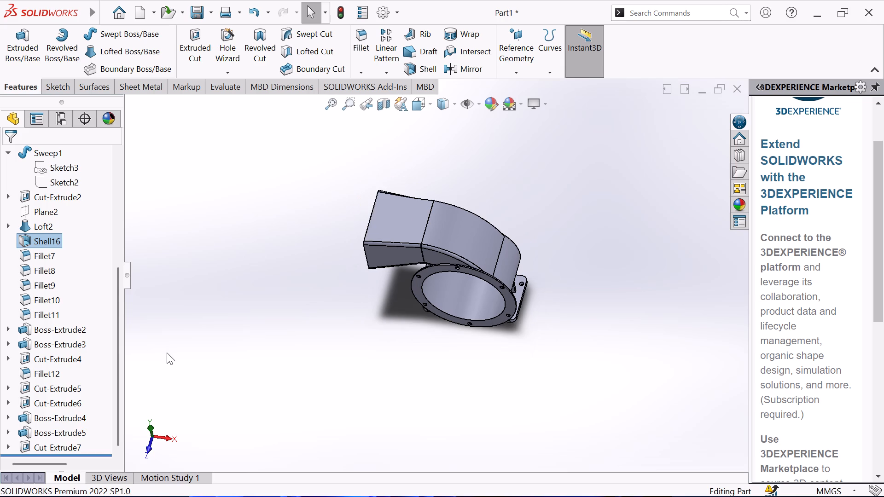
pyautogui.scroll(1, 167, 353)
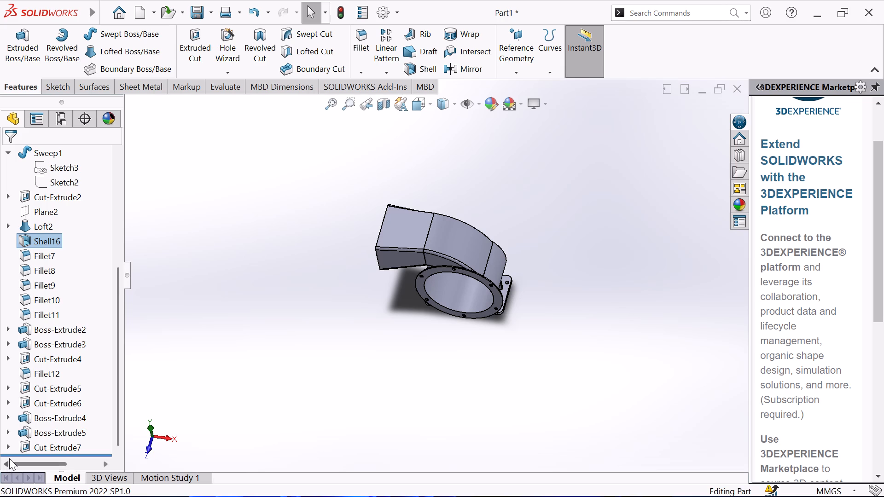
pyautogui.scroll(1, 395, 291)
pyautogui.scroll(-3, 493, 223)
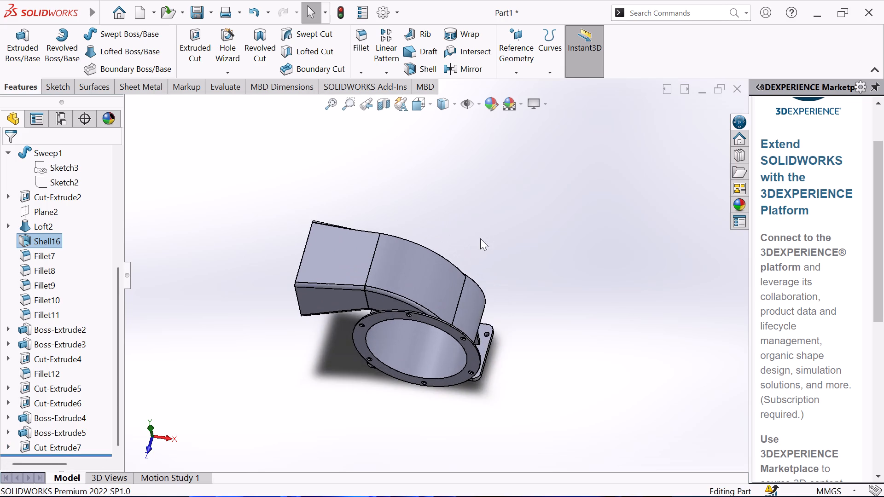
pyautogui.moveTo(466, 259); pyautogui.dragTo(518, 247, button='middle')
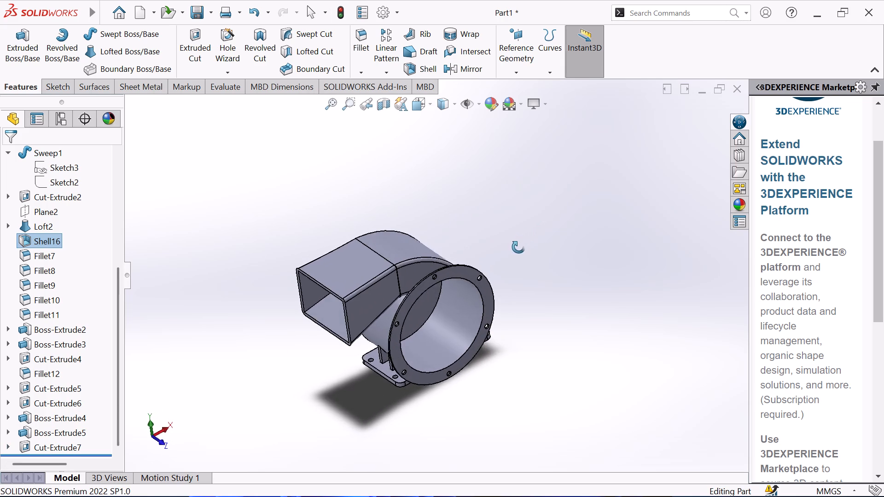
pyautogui.moveTo(518, 247); pyautogui.dragTo(517, 250, button='middle')
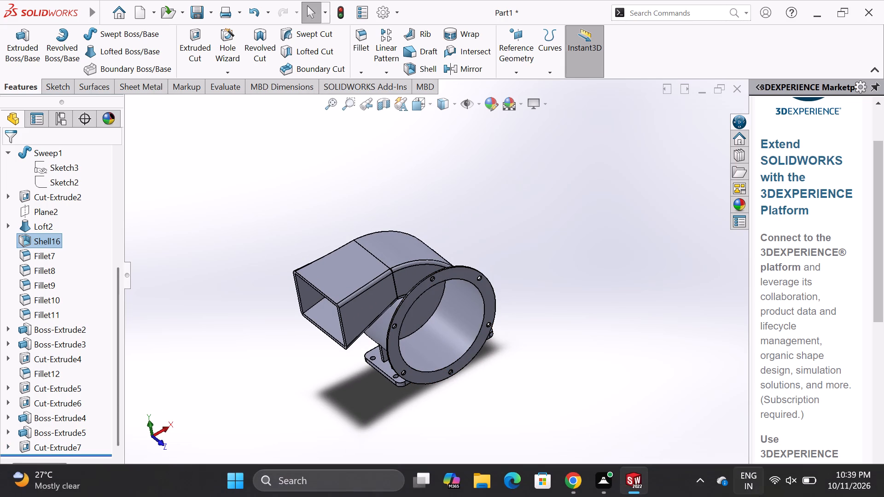
# Raise the display brightness in the Windows quick settings and return to the model.
pyautogui.click(772, 482)
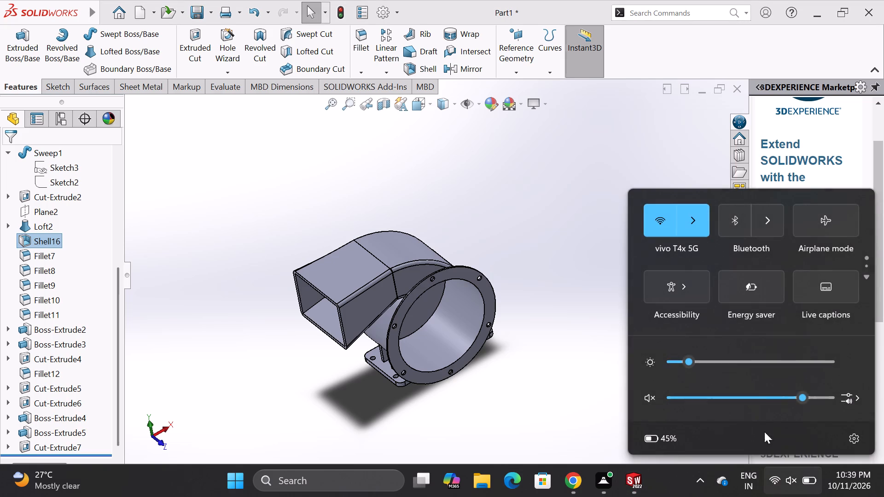
pyautogui.click(725, 361)
pyautogui.click(537, 249)
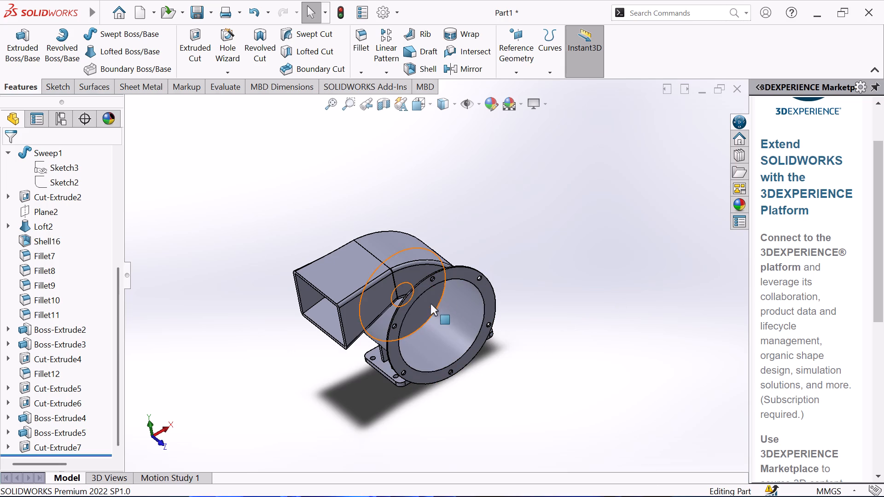
# Inspect the housing's back face, lofted duct opening, flange rim and ribbed base bar from several angles.
pyautogui.scroll(-2, 386, 286)
pyautogui.moveTo(390, 282); pyautogui.dragTo(463, 246, button='middle')
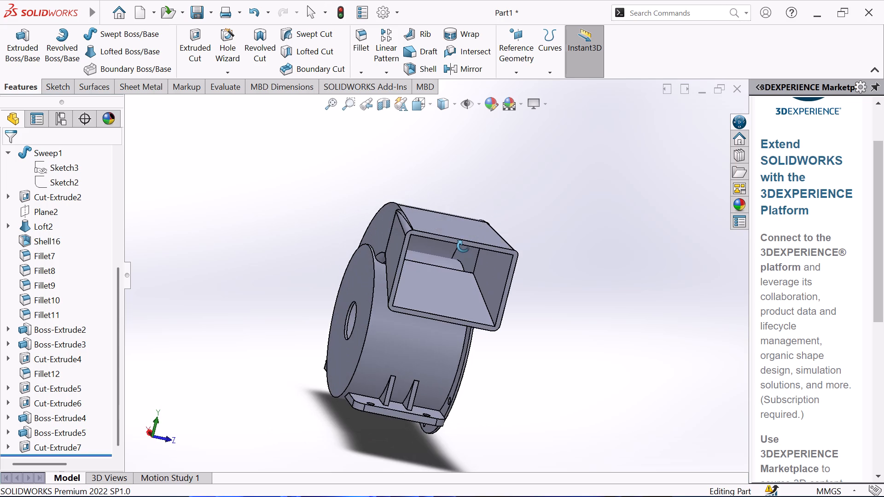
pyautogui.moveTo(463, 246); pyautogui.dragTo(547, 347, button='middle')
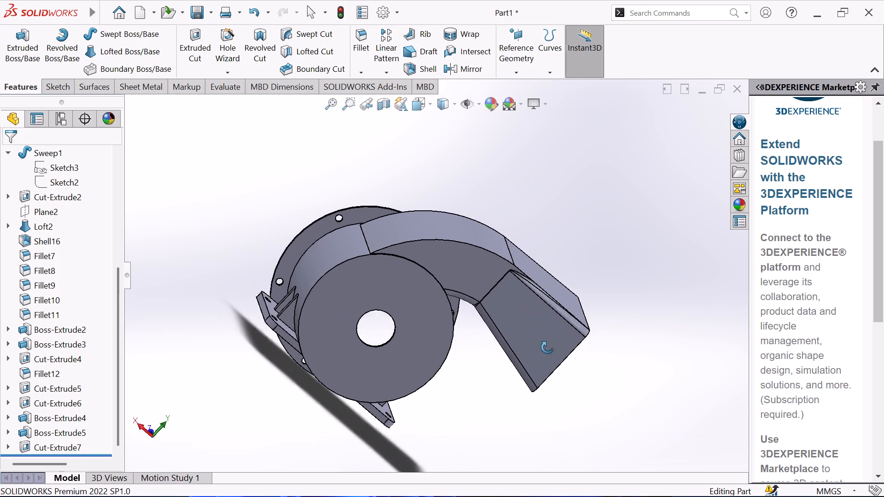
pyautogui.moveTo(547, 347); pyautogui.dragTo(552, 365, button='middle')
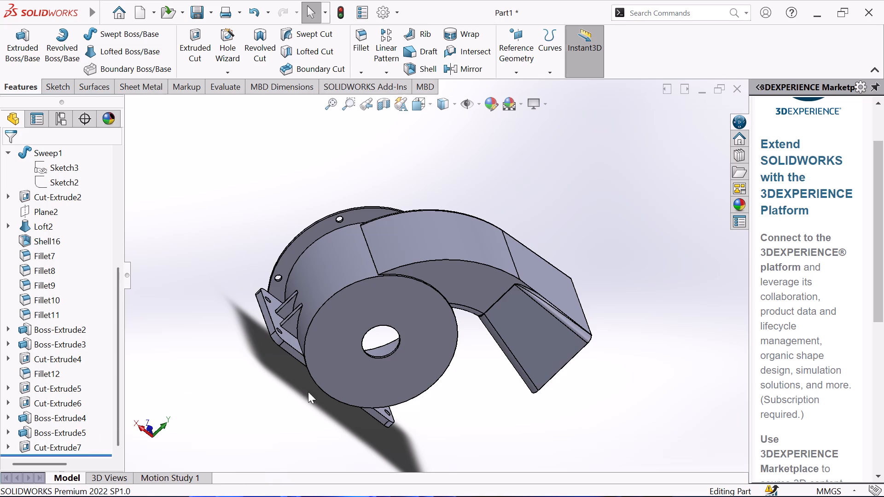
pyautogui.scroll(-1, 328, 434)
pyautogui.moveTo(439, 326); pyautogui.dragTo(245, 374, button='middle')
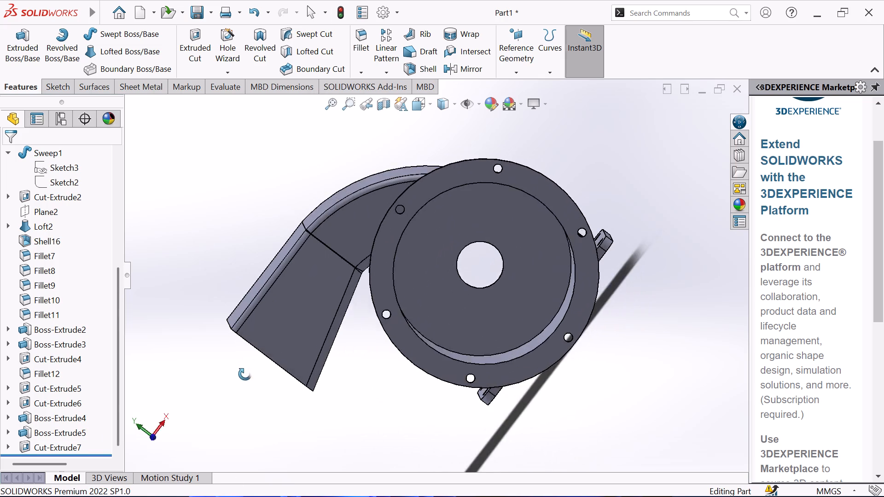
pyautogui.moveTo(245, 374); pyautogui.dragTo(305, 400, button='middle')
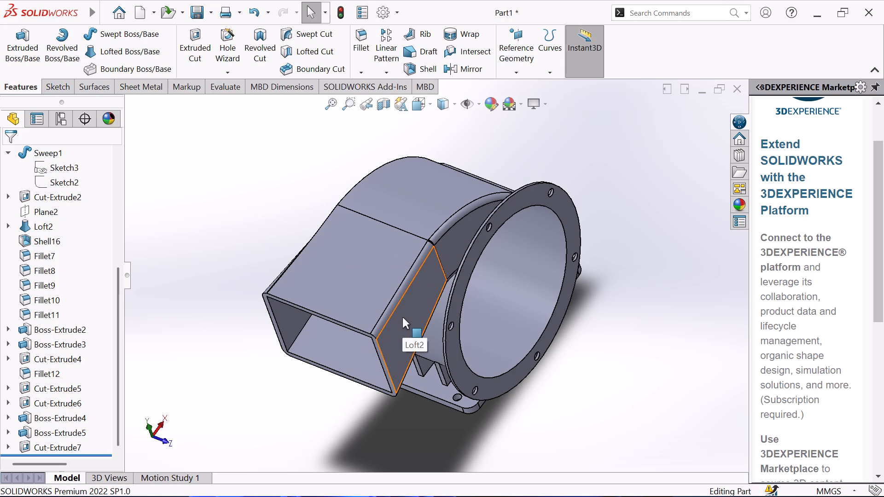
pyautogui.scroll(1, 400, 317)
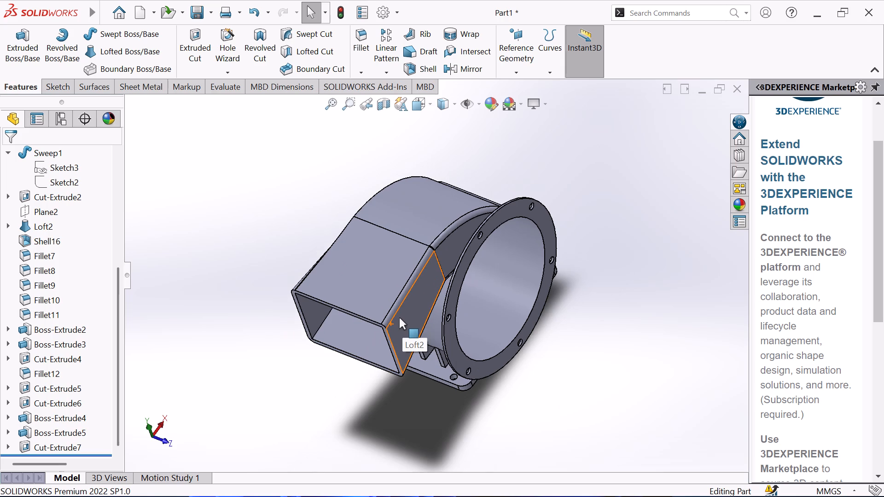
pyautogui.scroll(-1, 399, 318)
pyautogui.scroll(1, 399, 318)
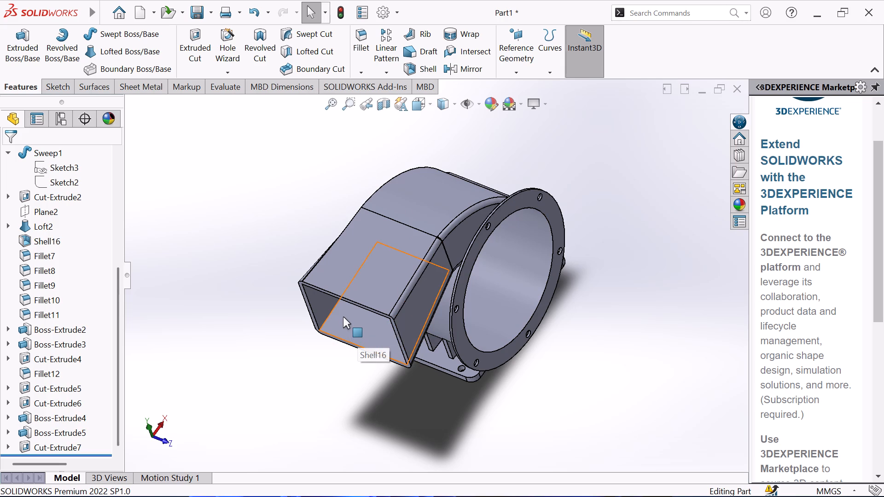
pyautogui.scroll(1, 343, 317)
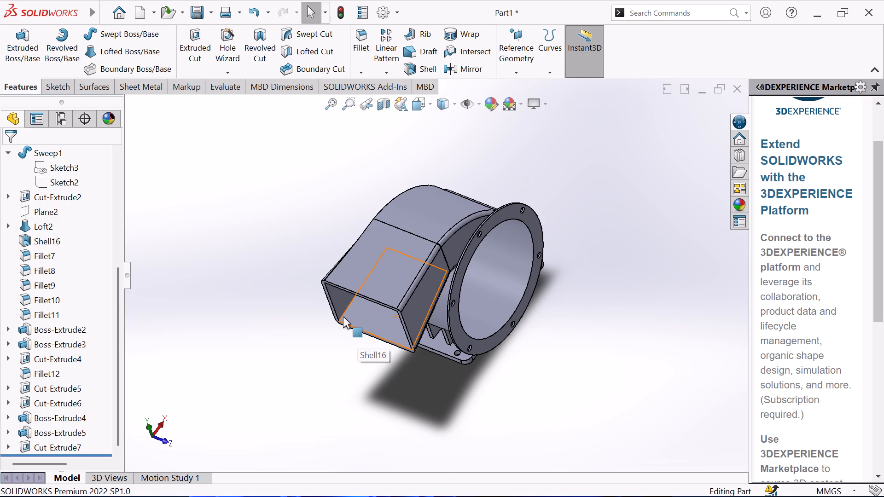
pyautogui.scroll(1, 343, 316)
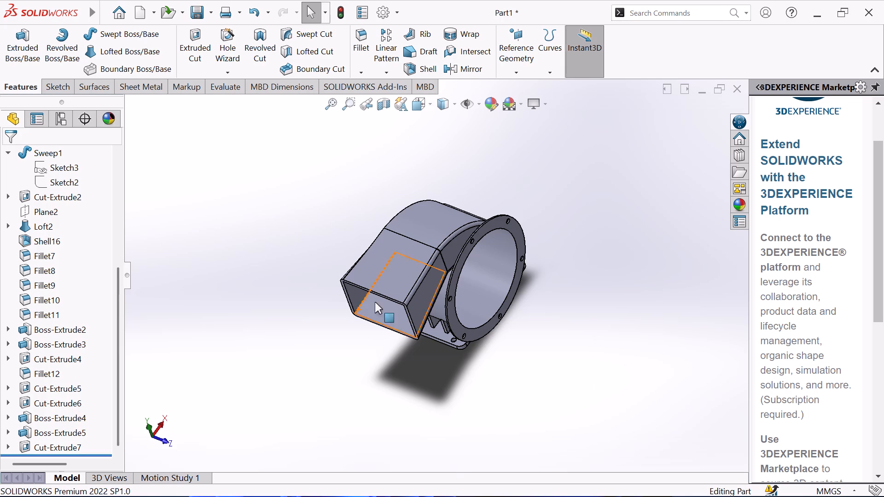
pyautogui.scroll(-2, 430, 257)
pyautogui.scroll(2, 417, 329)
pyautogui.moveTo(417, 329); pyautogui.dragTo(454, 229, button='middle')
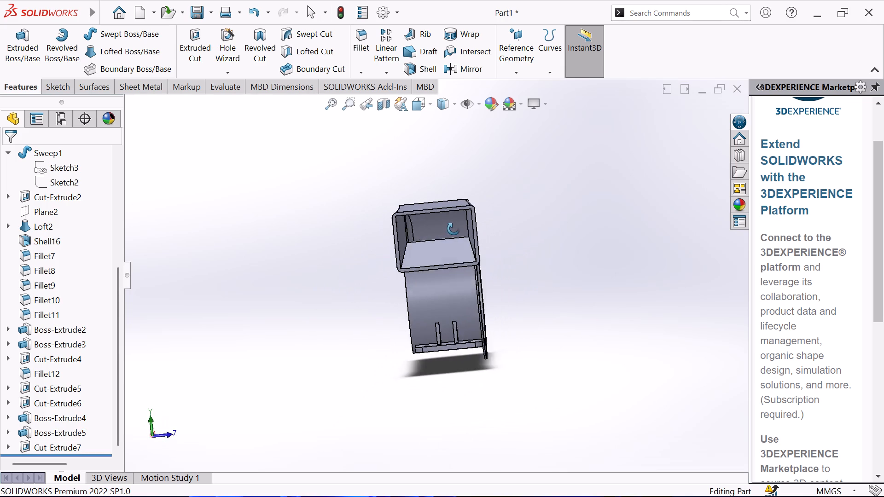
pyautogui.moveTo(454, 229); pyautogui.dragTo(470, 250, button='middle')
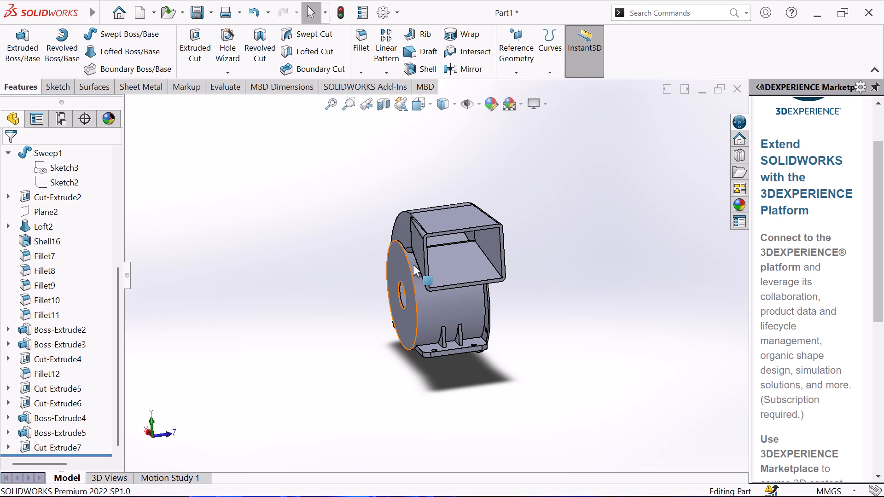
pyautogui.moveTo(486, 281); pyautogui.dragTo(357, 274, button='middle')
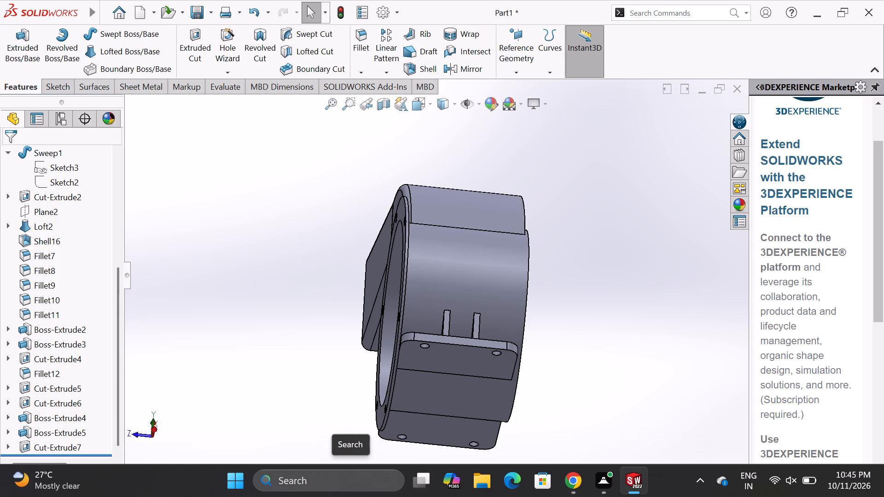
pyautogui.scroll(1, 301, 488)
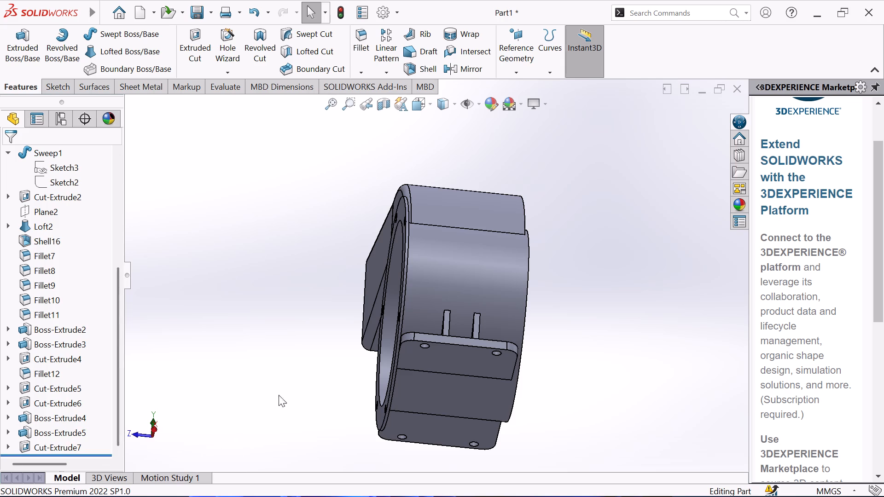
# Examine the housing's rectangular duct opening, flanged bore, central hole and overall shape from the front side.
pyautogui.moveTo(338, 327); pyautogui.dragTo(401, 358, button='middle')
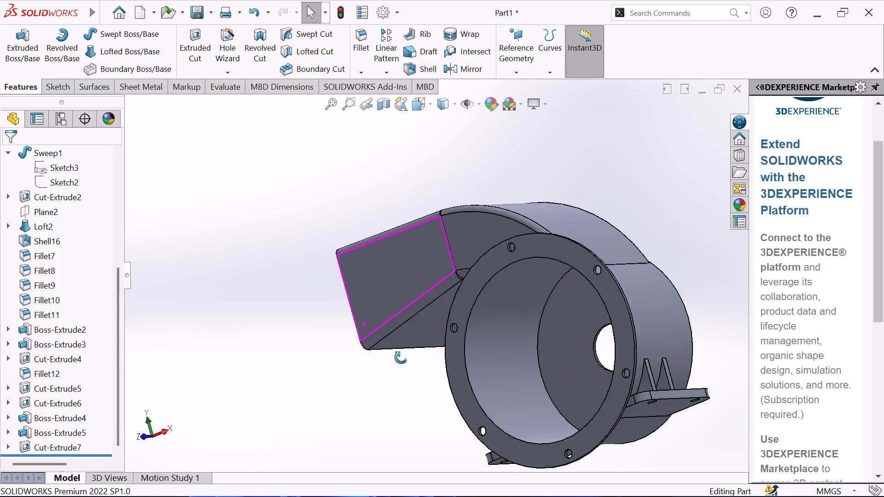
pyautogui.moveTo(401, 358); pyautogui.dragTo(406, 361, button='middle')
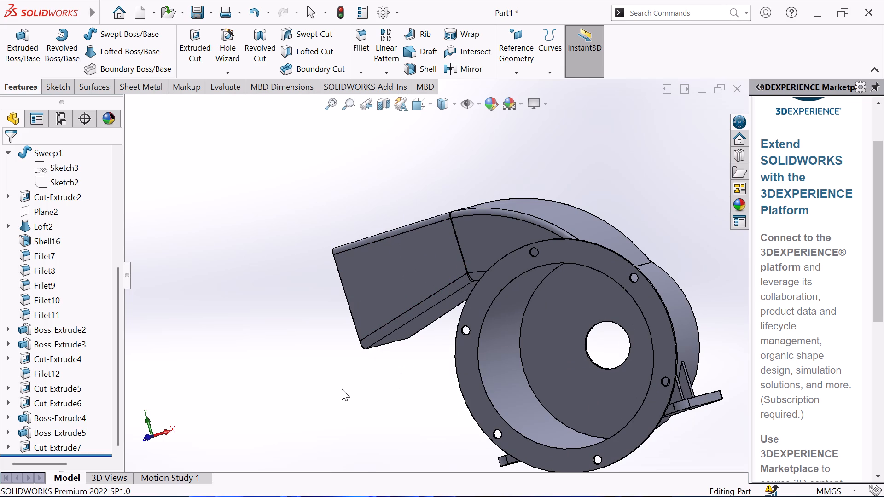
pyautogui.scroll(1, 447, 332)
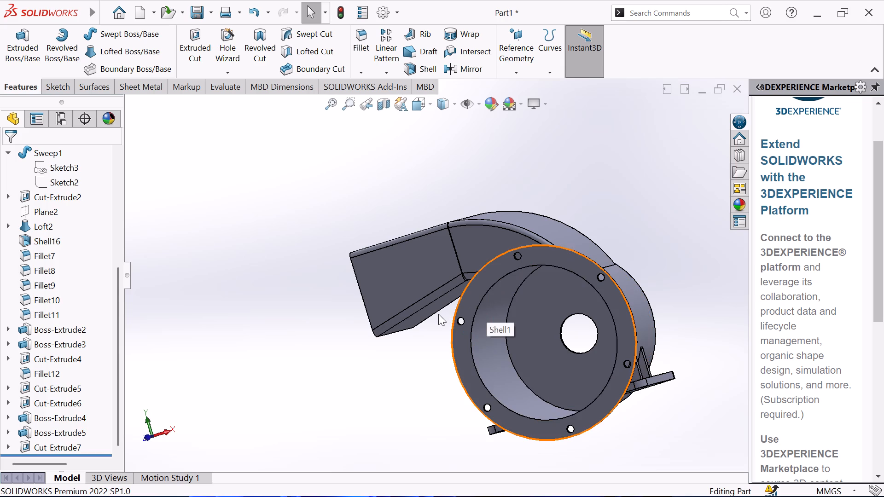
pyautogui.scroll(2, 438, 314)
pyautogui.moveTo(348, 292); pyautogui.dragTo(396, 289, button='middle')
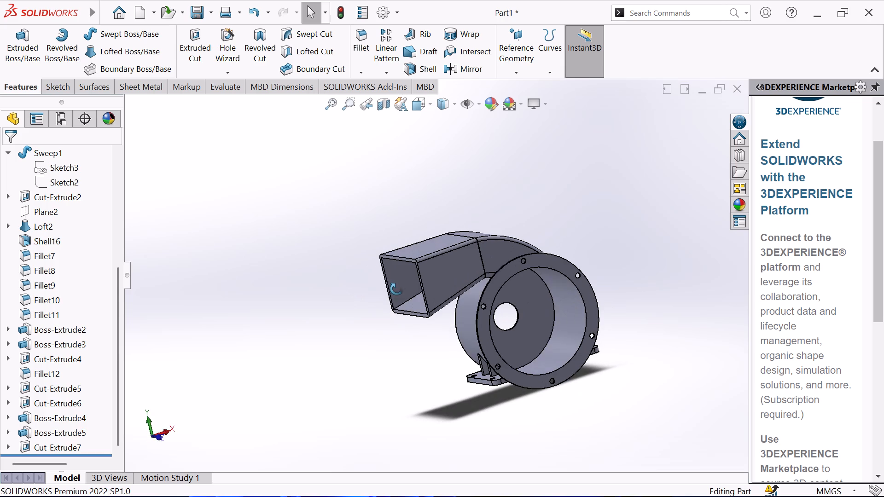
pyautogui.moveTo(396, 289); pyautogui.dragTo(397, 289, button='middle')
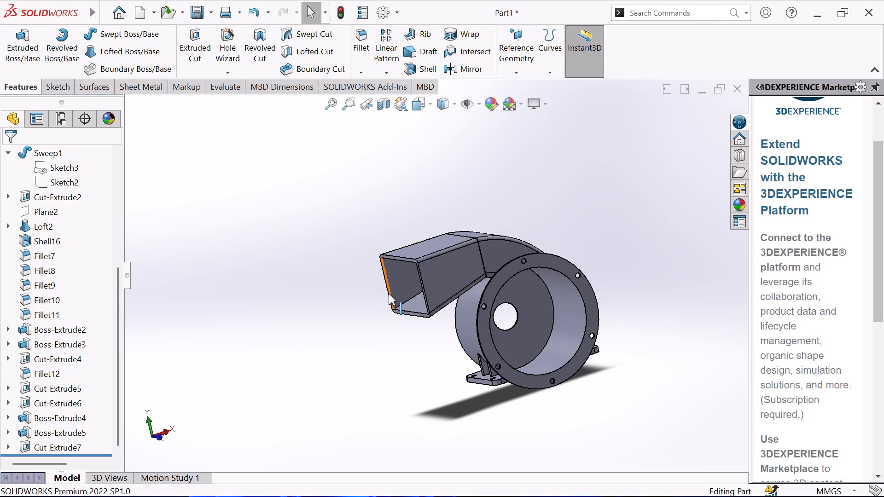
pyautogui.scroll(2, 422, 280)
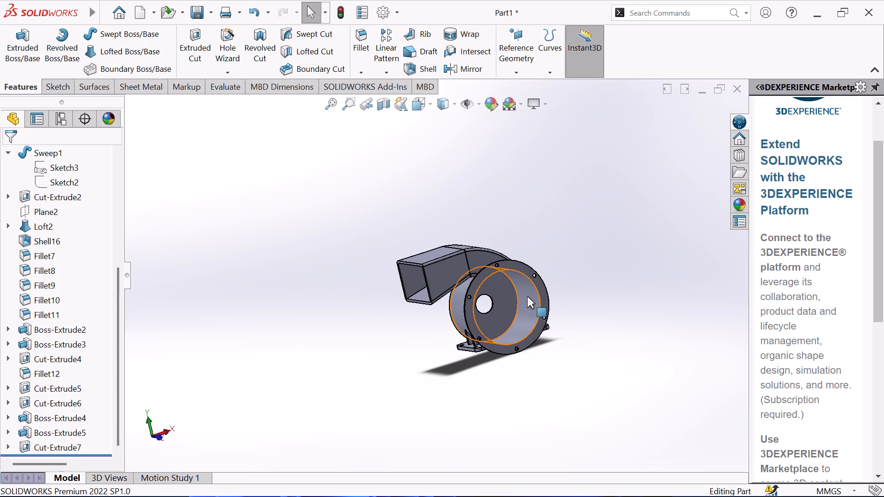
pyautogui.scroll(-2, 497, 328)
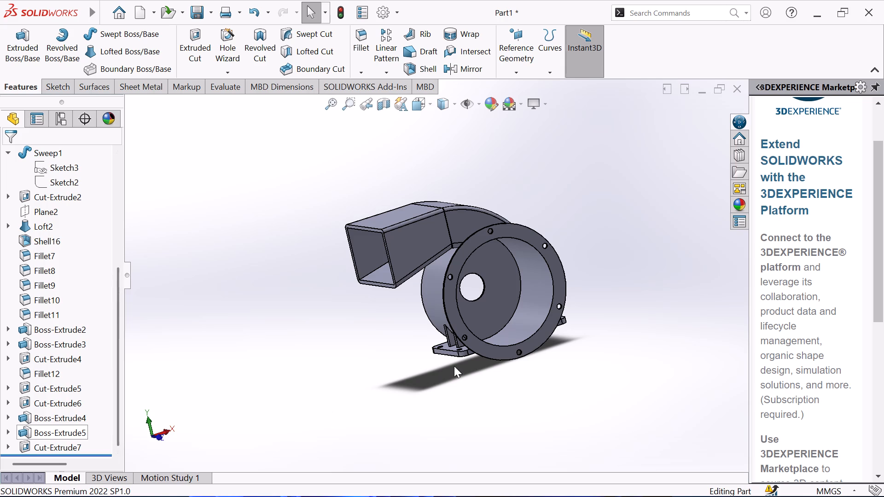
pyautogui.scroll(1, 454, 367)
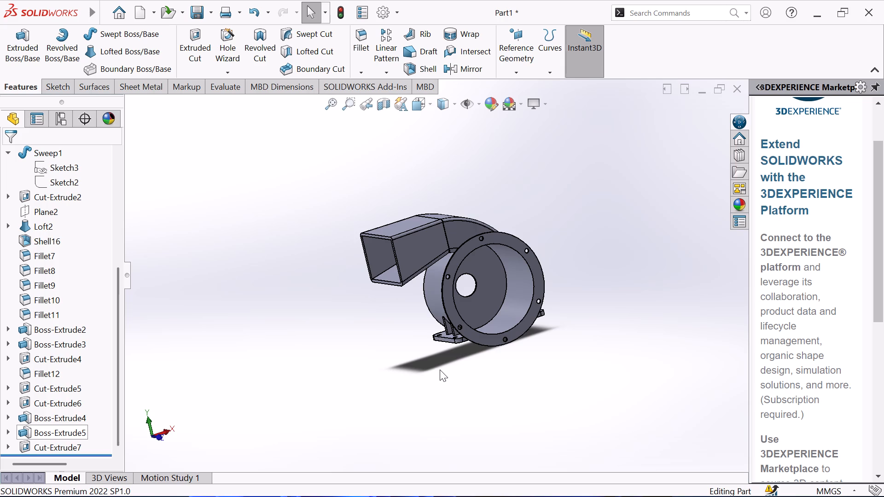
pyautogui.scroll(1, 466, 376)
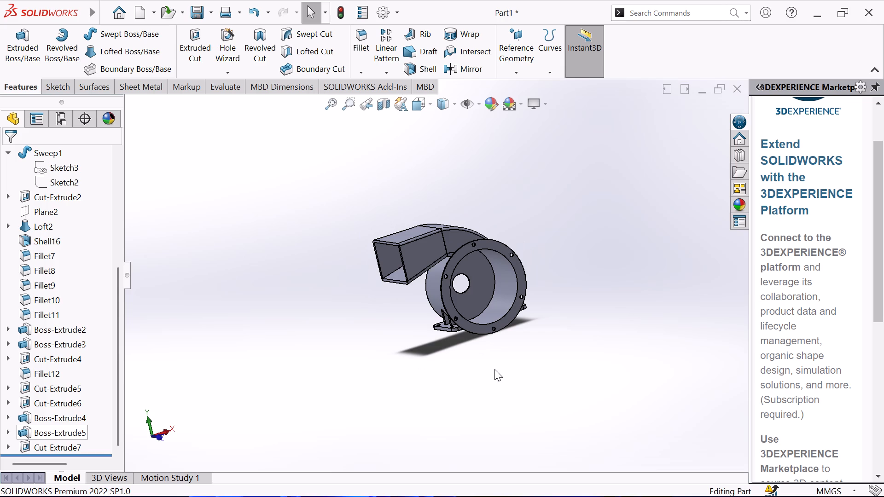
pyautogui.scroll(1, 479, 279)
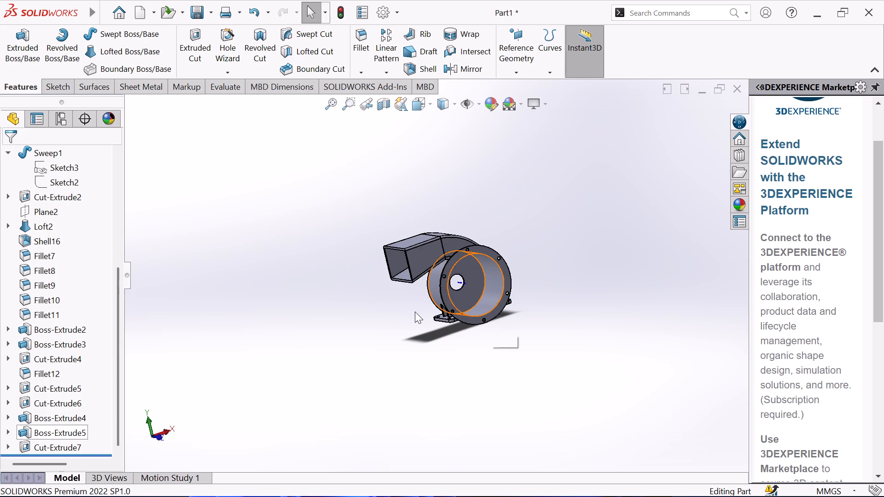
pyautogui.scroll(1, 485, 318)
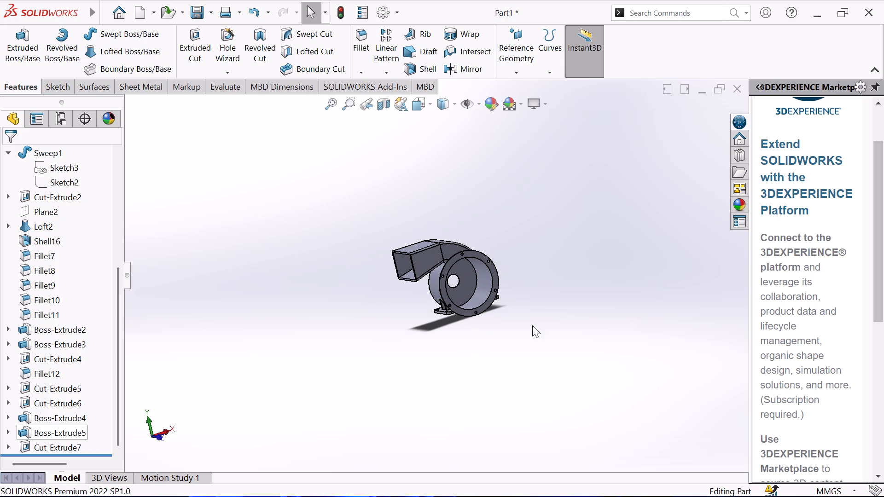
pyautogui.scroll(2, 542, 301)
pyautogui.scroll(-2, 461, 265)
pyautogui.scroll(-2, 431, 310)
# Inspect the housing from the duct-mouth end, front and back, checking the ribbed base bar, rim holes and central hole.
pyautogui.moveTo(419, 315); pyautogui.dragTo(488, 312, button='middle')
pyautogui.scroll(-2, 489, 312)
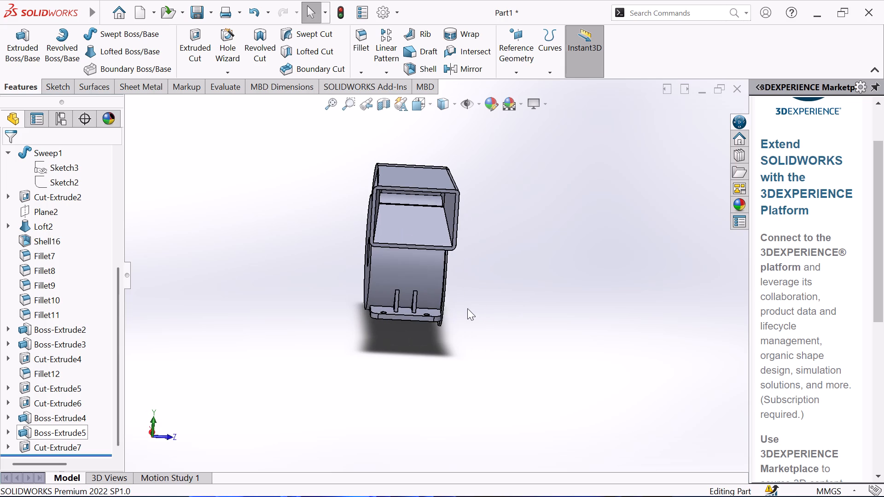
pyautogui.scroll(1, 455, 307)
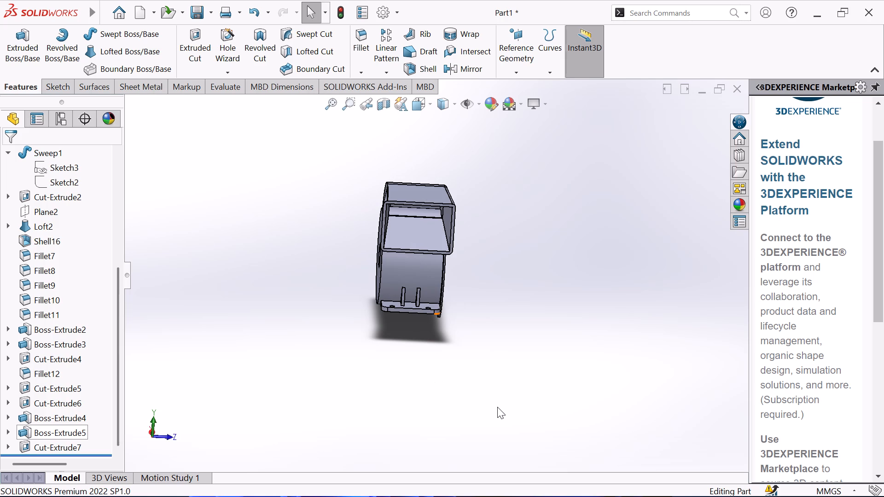
pyautogui.scroll(1, 496, 406)
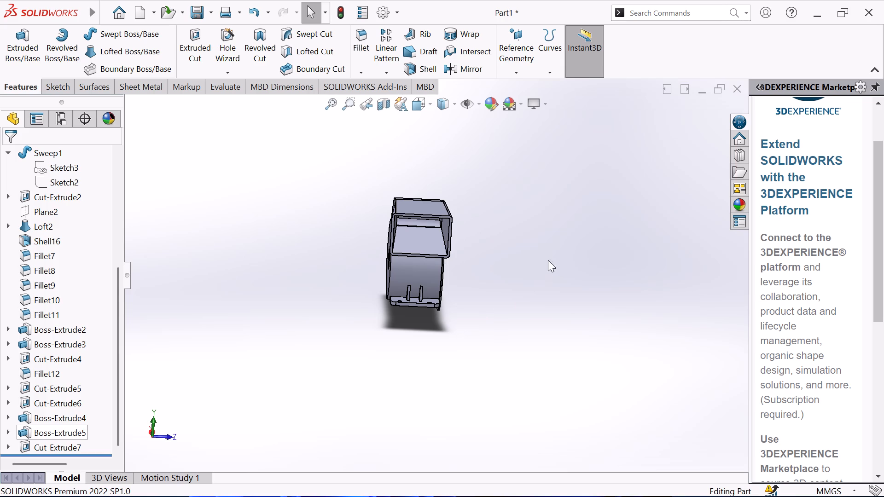
pyautogui.moveTo(534, 258); pyautogui.dragTo(525, 268, button='middle')
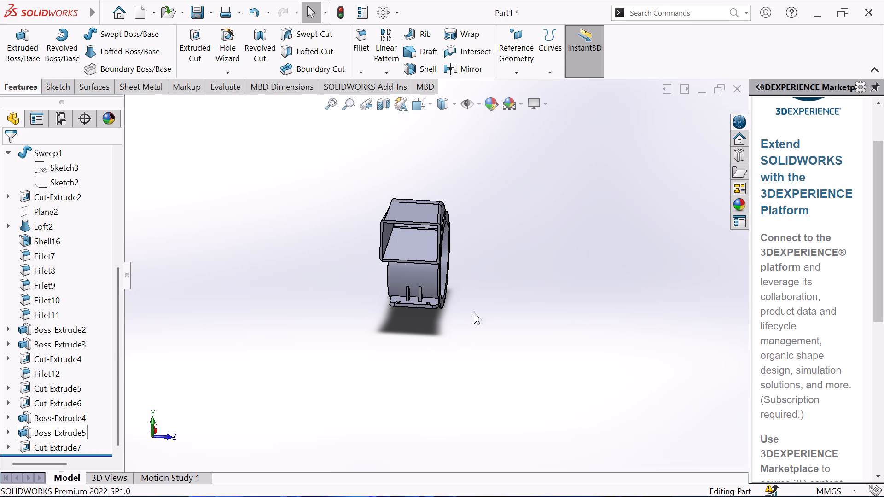
pyautogui.scroll(-2, 543, 277)
pyautogui.moveTo(528, 275); pyautogui.dragTo(439, 238, button='middle')
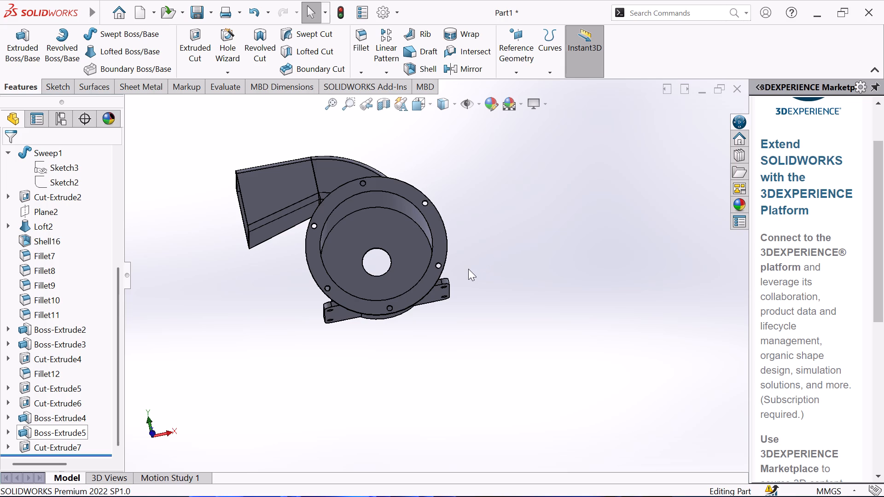
pyautogui.scroll(-3, 420, 211)
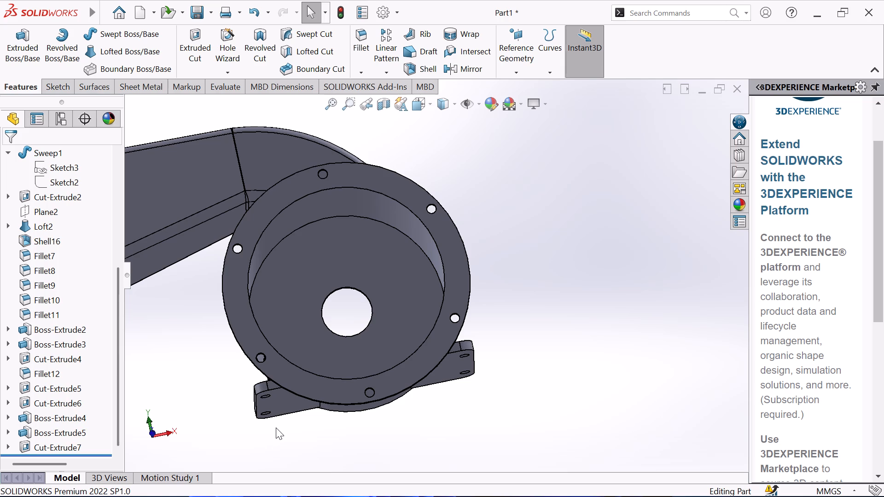
pyautogui.scroll(1, 298, 401)
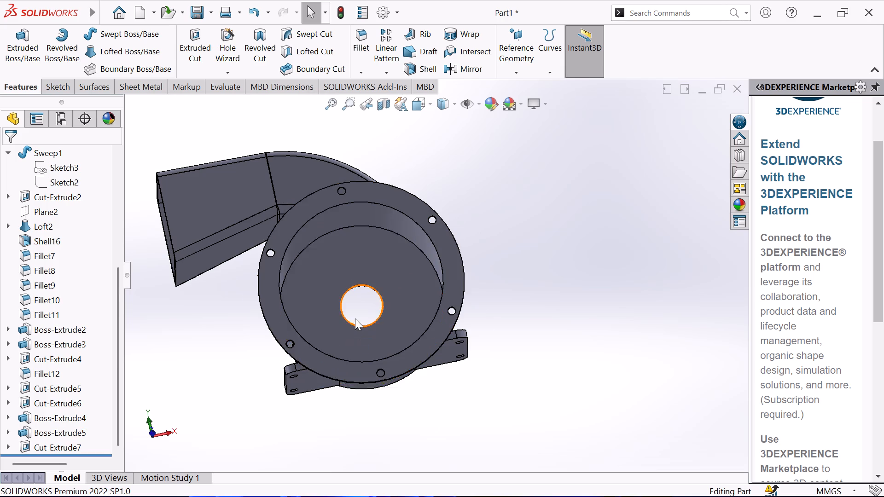
pyautogui.scroll(-2, 355, 318)
pyautogui.moveTo(357, 311); pyautogui.dragTo(459, 294, button='middle')
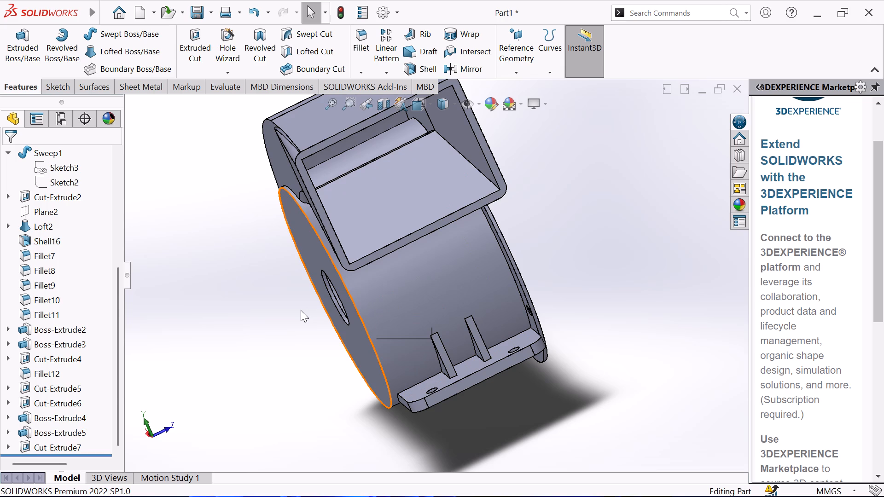
pyautogui.scroll(2, 449, 262)
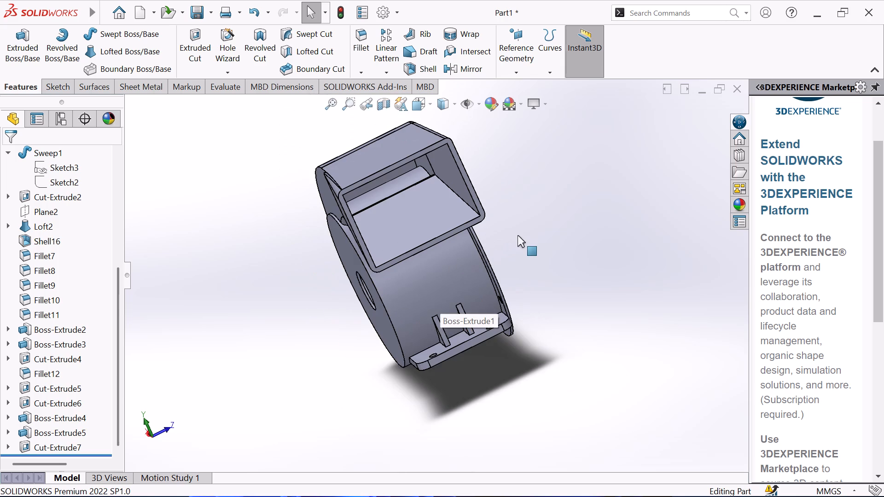
pyautogui.moveTo(516, 236); pyautogui.dragTo(448, 277, button='middle')
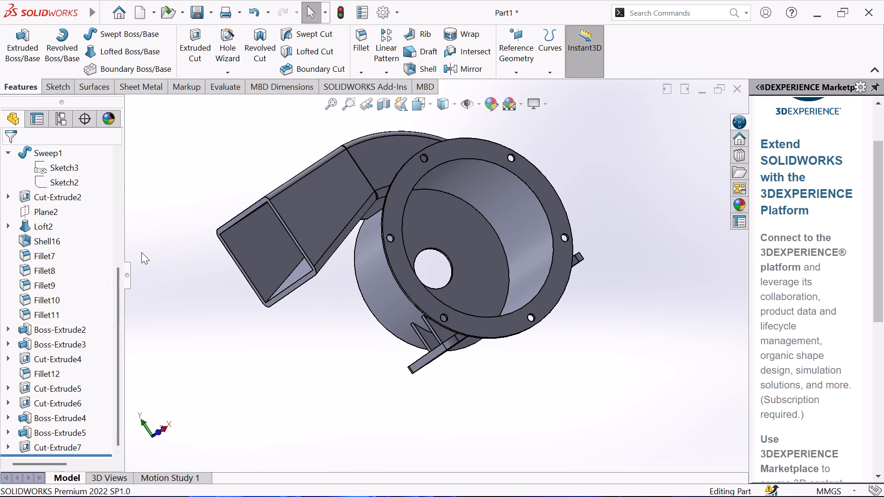
pyautogui.scroll(1, 159, 219)
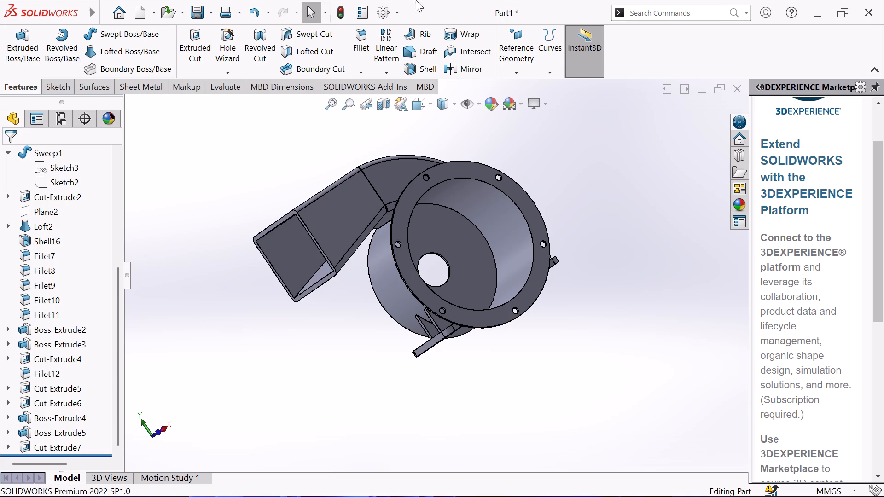
pyautogui.moveTo(614, 228); pyautogui.dragTo(605, 259, button='middle')
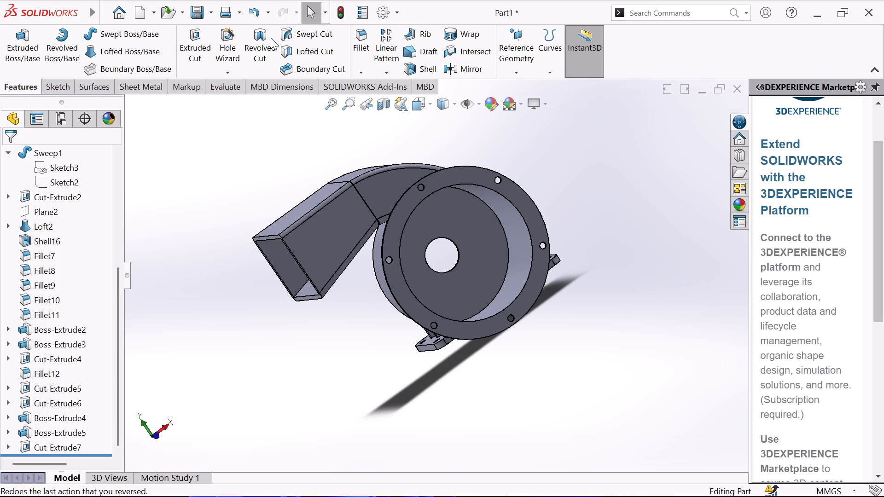
# Save the part as "impeller housing" in the solid modelling folder.
pyautogui.hotkey('ctrl', 's')
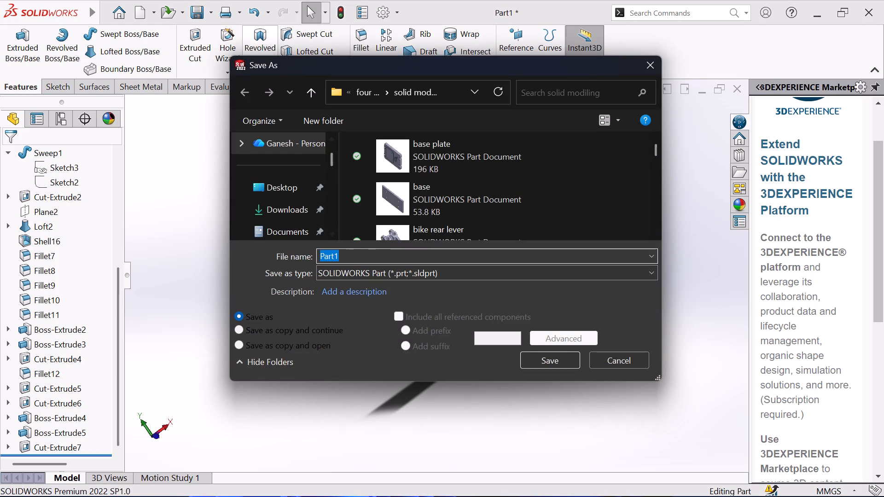
pyautogui.press('space')
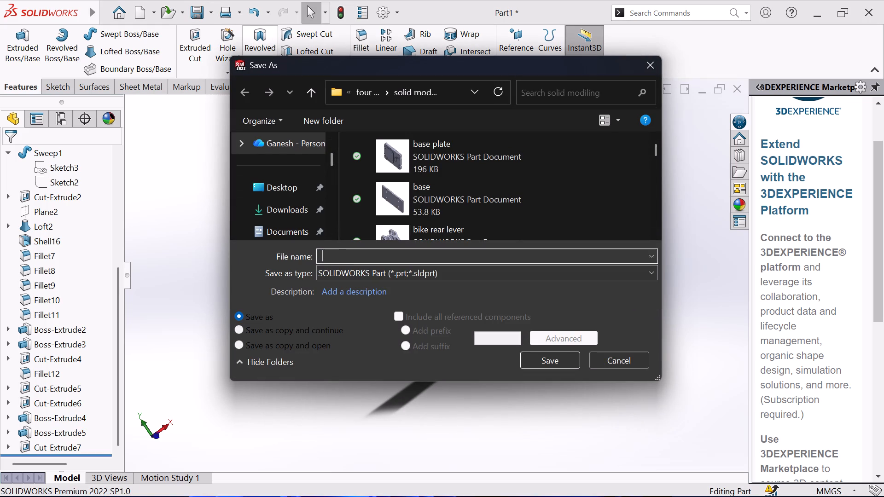
pyautogui.press('i')
pyautogui.press('m')
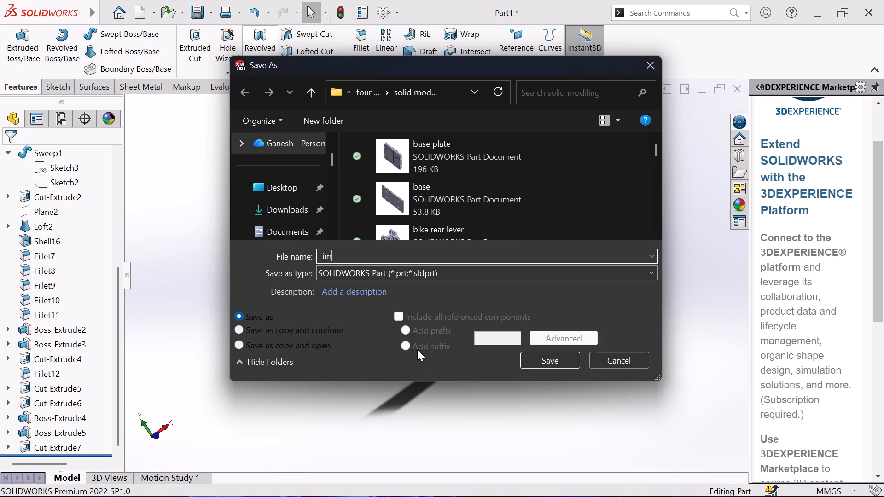
pyautogui.write('peller')
pyautogui.press('space')
pyautogui.write('houd')
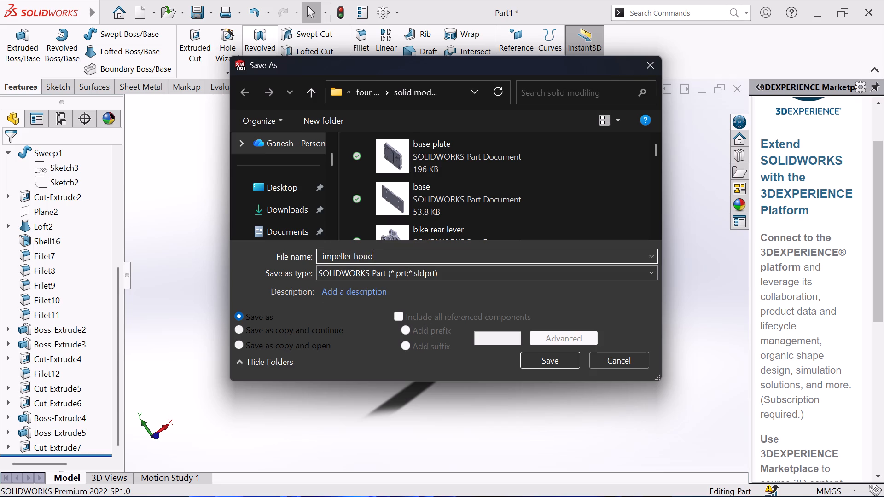
pyautogui.press('BackSpace')
pyautogui.write('si')
pyautogui.write('ng')
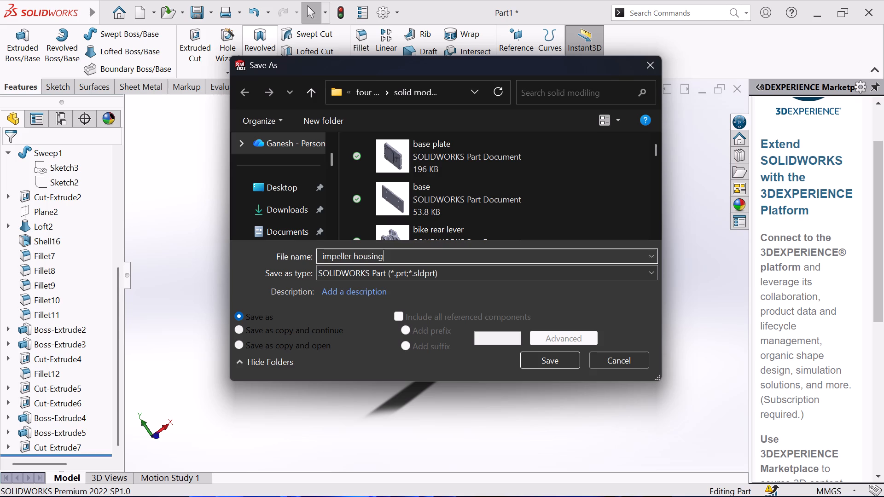
pyautogui.click(542, 363)
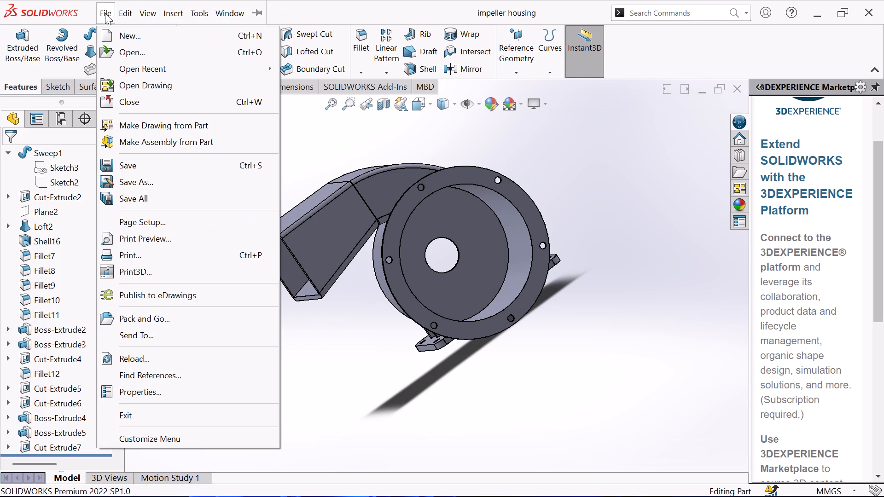
# Make a drawing from the impeller housing part on a standard A3 (ISO) sheet with the sheet format displayed.
pyautogui.click(158, 125)
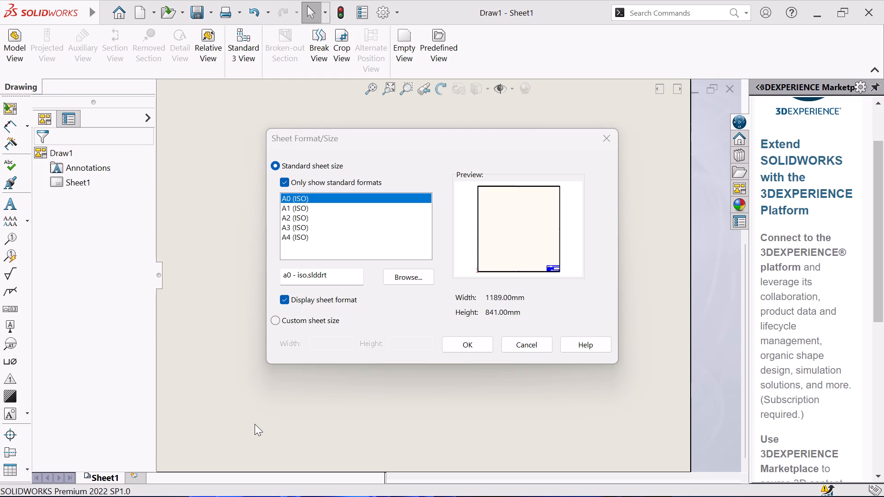
pyautogui.click(296, 226)
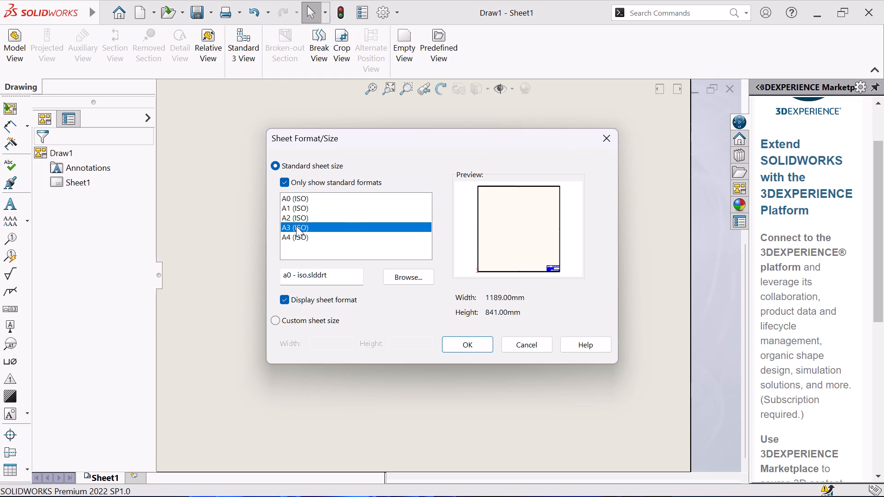
pyautogui.click(457, 347)
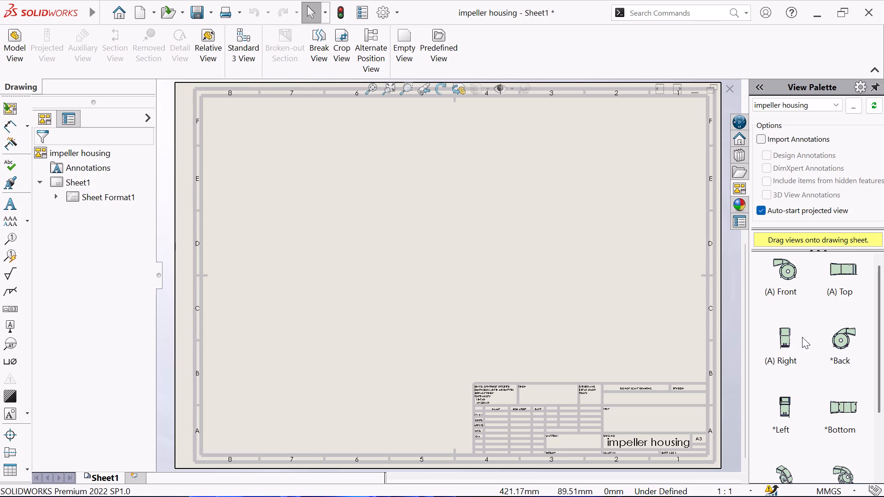
# Place the front view of the housing on the sheet with projected views below and to its left, plus an upper-right isometric.
pyautogui.moveTo(785, 285); pyautogui.dragTo(514, 278)
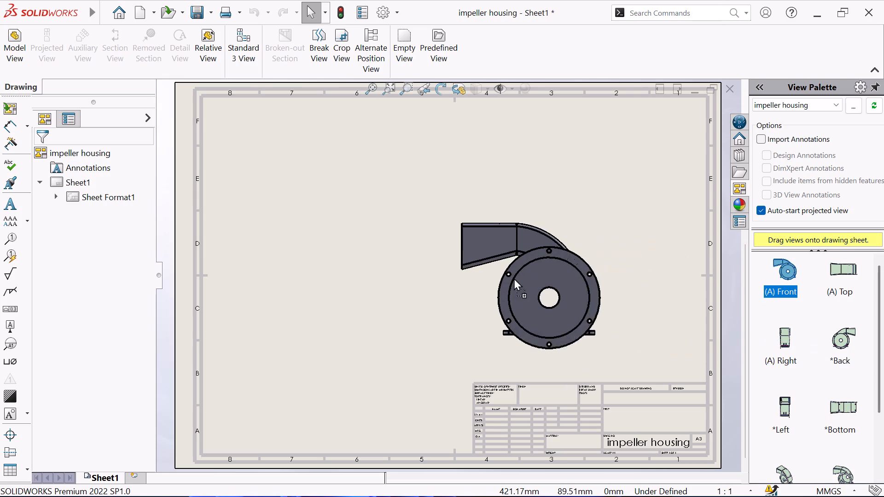
pyautogui.moveTo(514, 278); pyautogui.dragTo(439, 260)
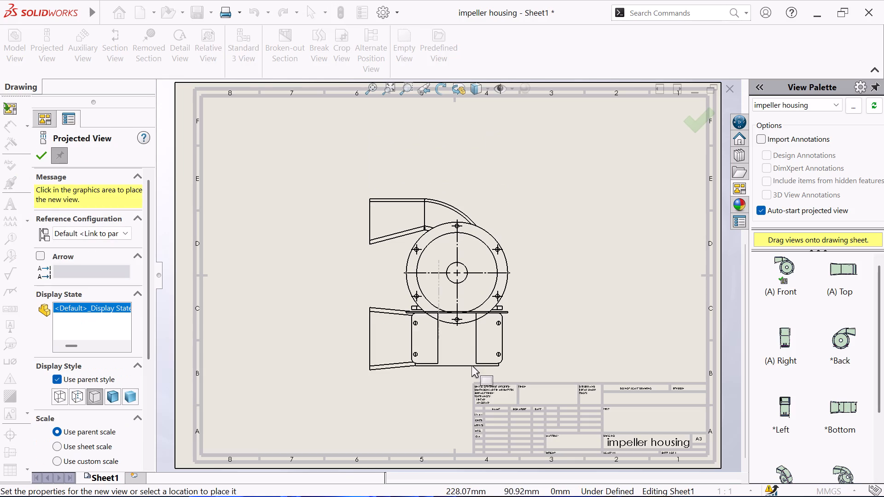
pyautogui.click(469, 389)
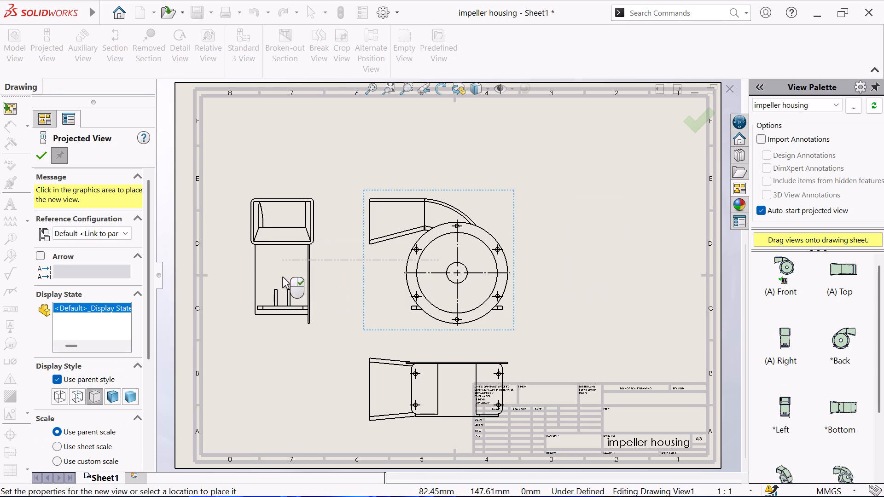
pyautogui.click(259, 272)
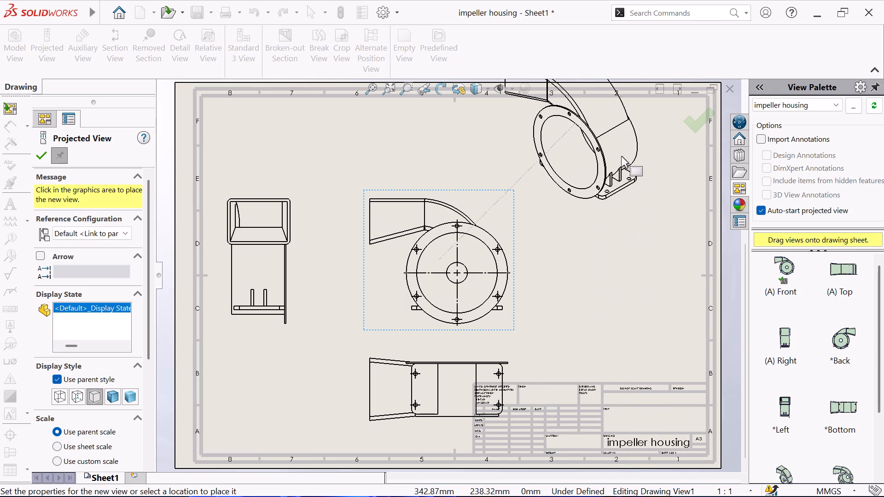
pyautogui.click(621, 156)
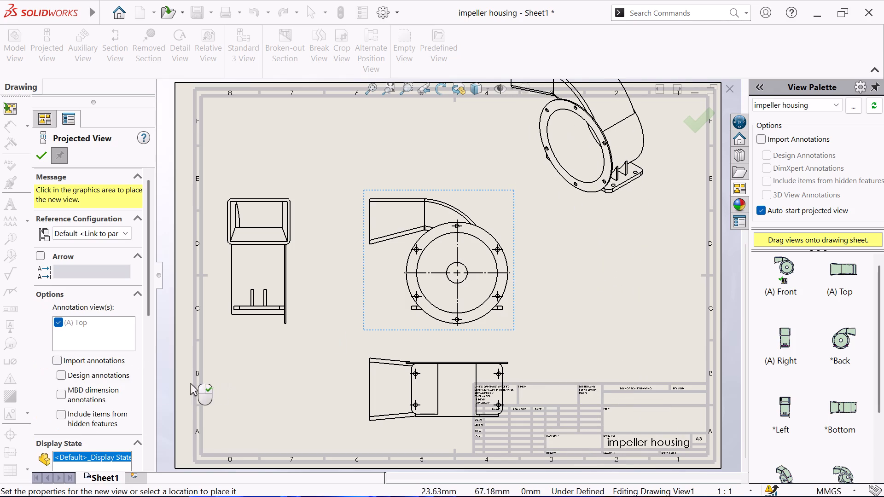
pyautogui.click(113, 395)
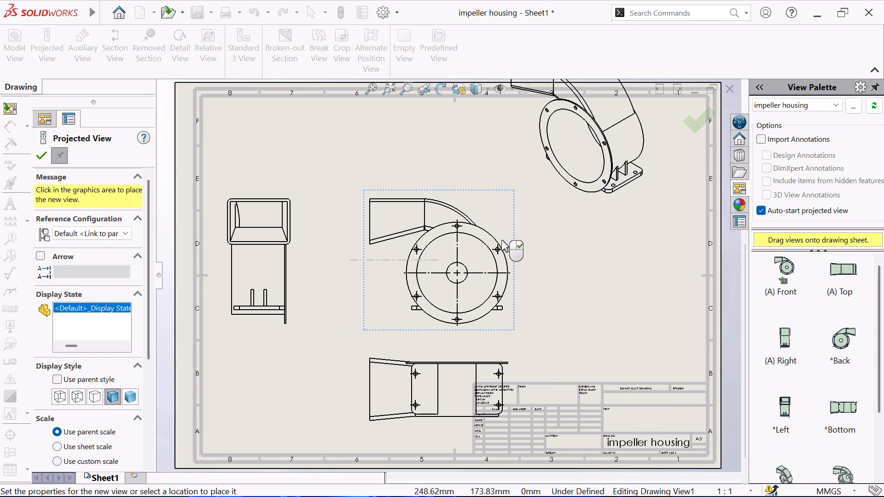
pyautogui.click(44, 161)
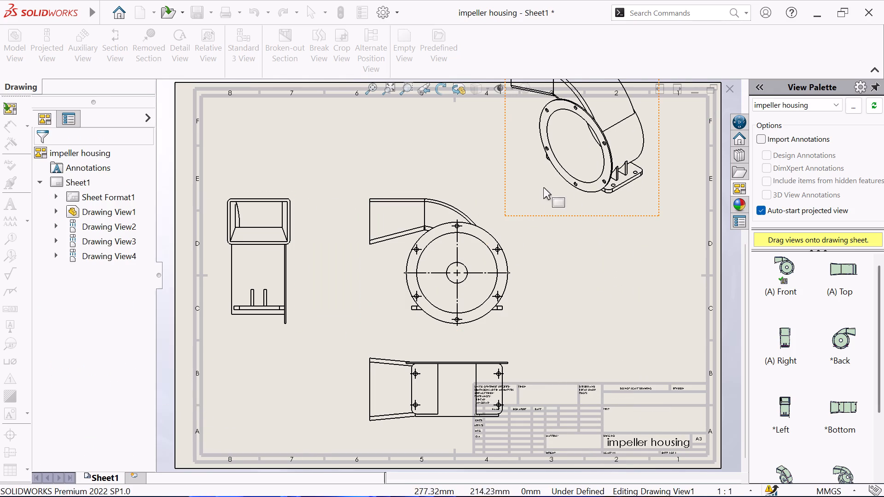
# Set the isometric view's display style to Shaded With Edges.
pyautogui.click(564, 181)
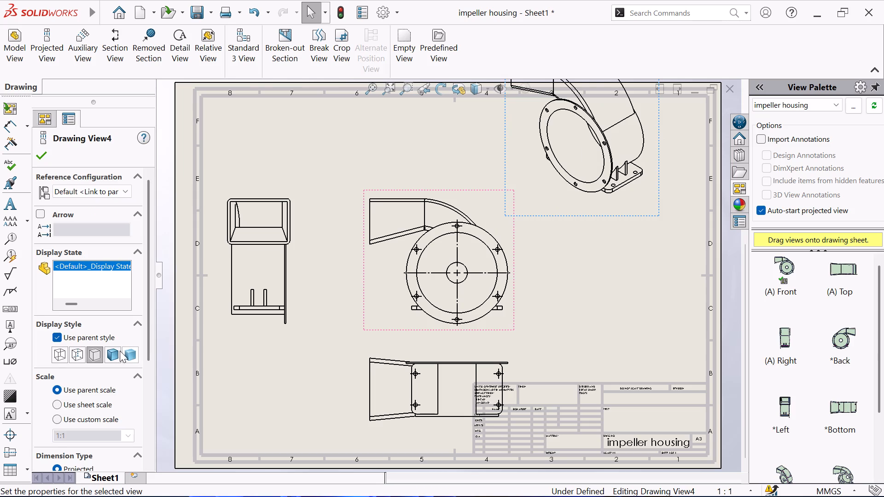
pyautogui.click(115, 352)
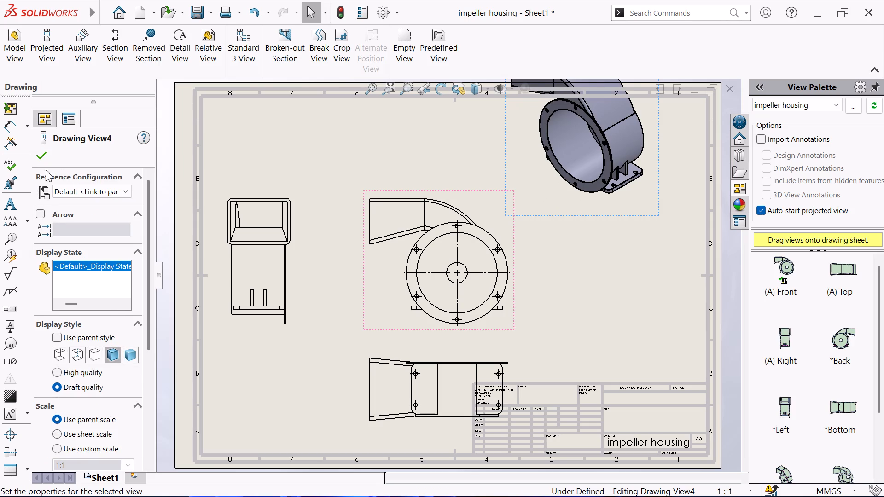
pyautogui.click(46, 159)
# Move the isometric view down and right so it sits inside the sheet border.
pyautogui.click(628, 196)
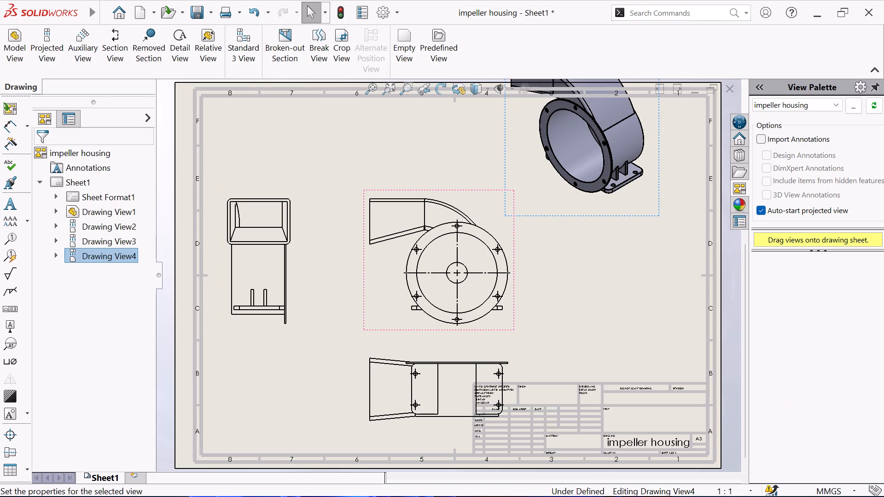
pyautogui.moveTo(658, 141); pyautogui.dragTo(670, 170)
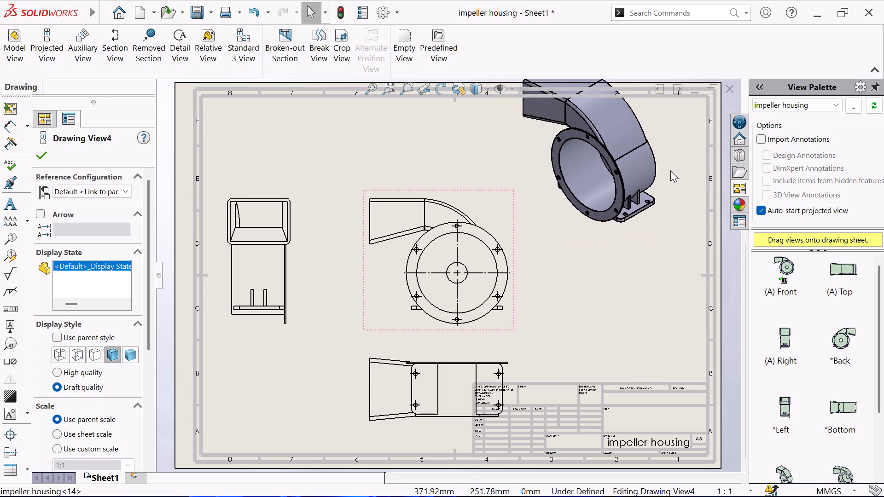
pyautogui.moveTo(670, 170); pyautogui.dragTo(702, 213)
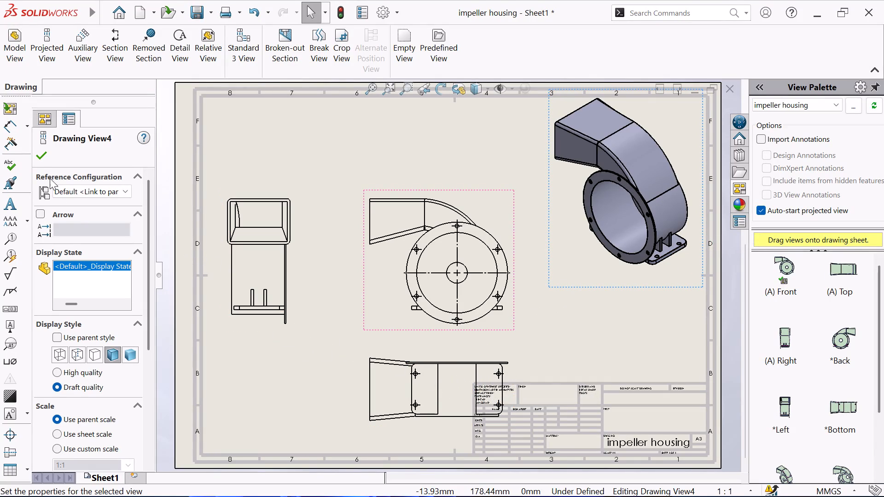
pyautogui.click(36, 158)
# Dimension the diameters of the outer flange rim, the inner bore circle and the central hole in the front view.
pyautogui.click(6, 124)
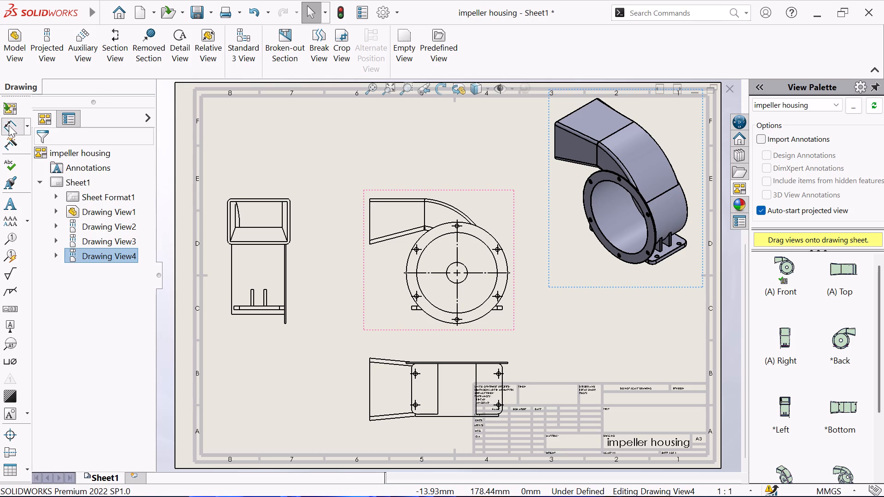
pyautogui.click(488, 231)
pyautogui.click(543, 279)
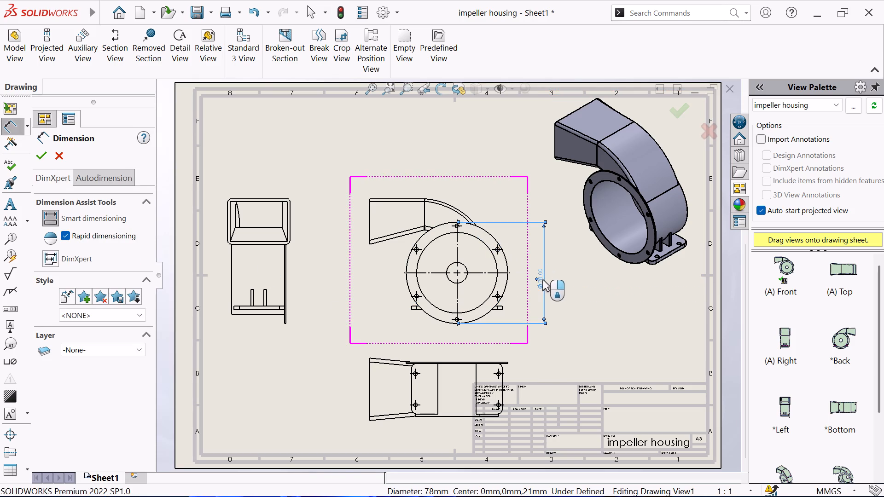
pyautogui.click(497, 279)
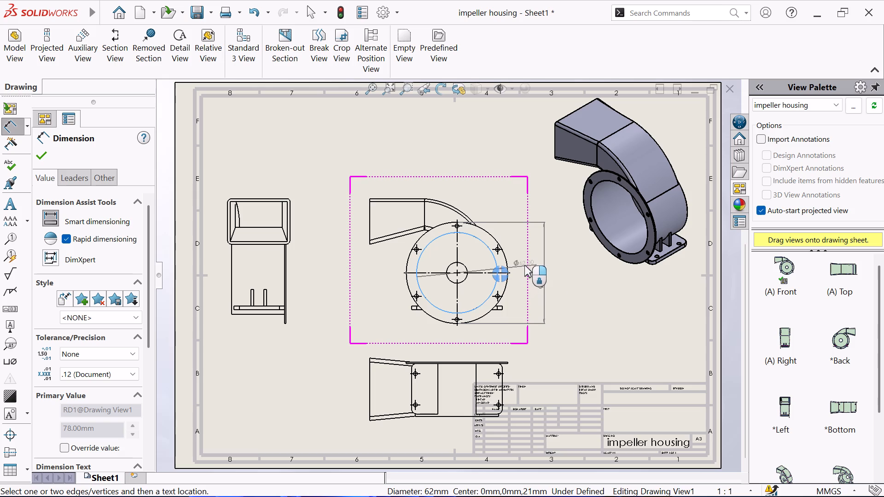
pyautogui.click(523, 266)
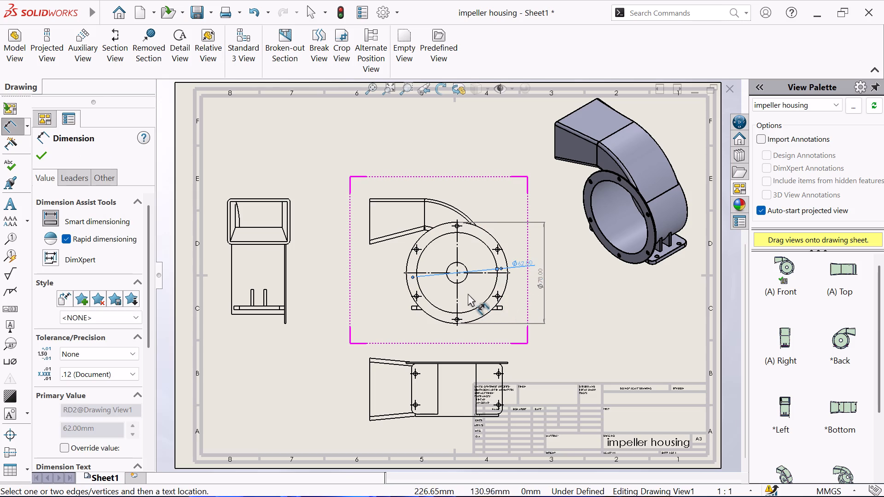
pyautogui.click(464, 280)
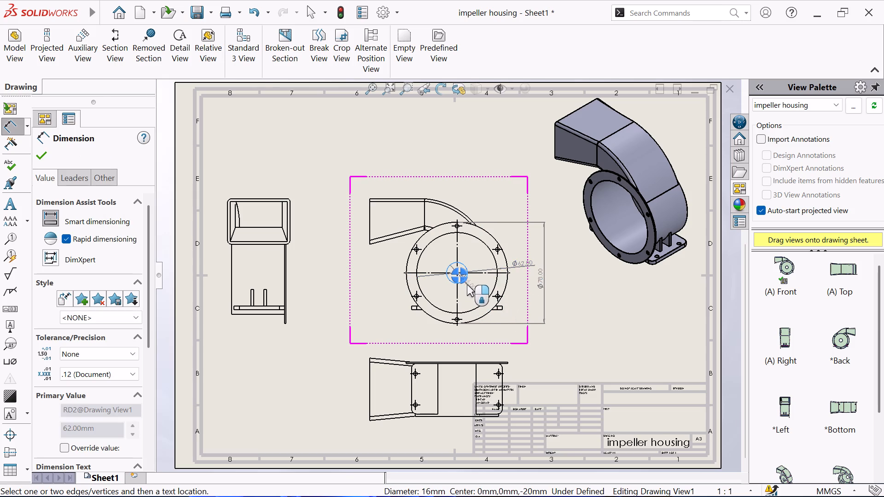
pyautogui.click(472, 295)
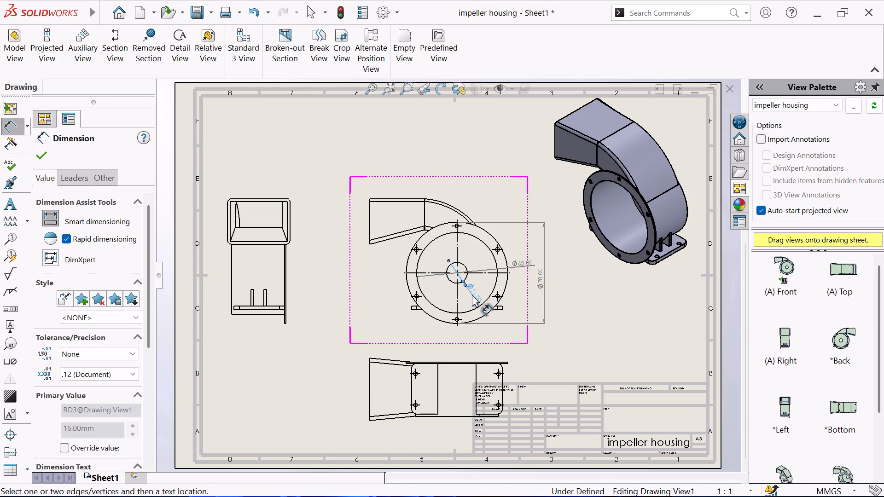
# Dimension the horizontal distances from the duct mouth and the duct's bend edge to the housing's vertical centreline in the front view.
pyautogui.click(371, 210)
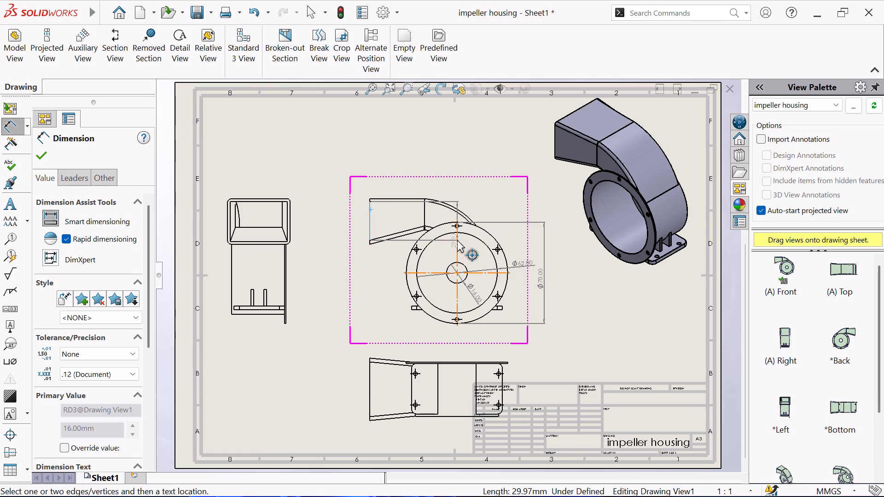
pyautogui.click(457, 240)
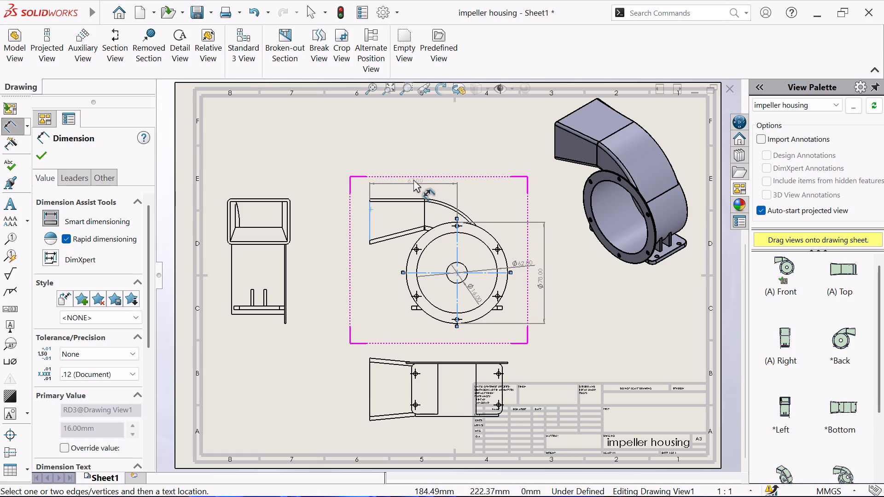
pyautogui.click(409, 181)
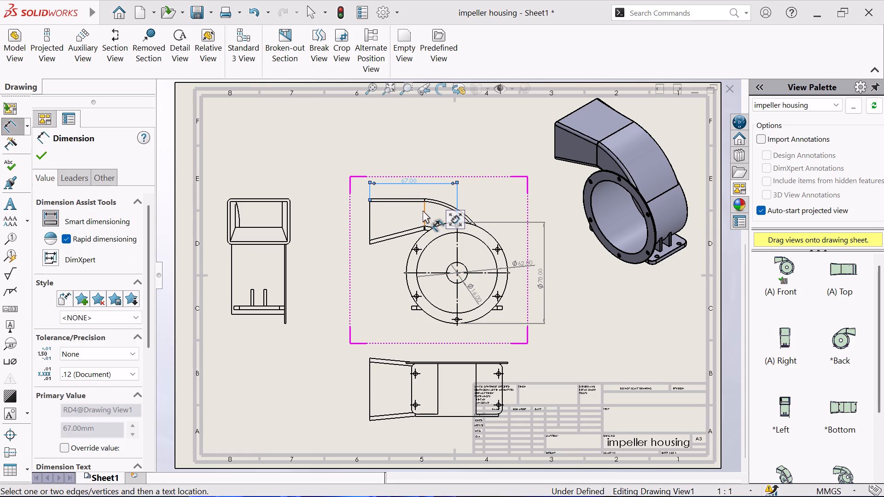
pyautogui.click(423, 208)
pyautogui.click(457, 240)
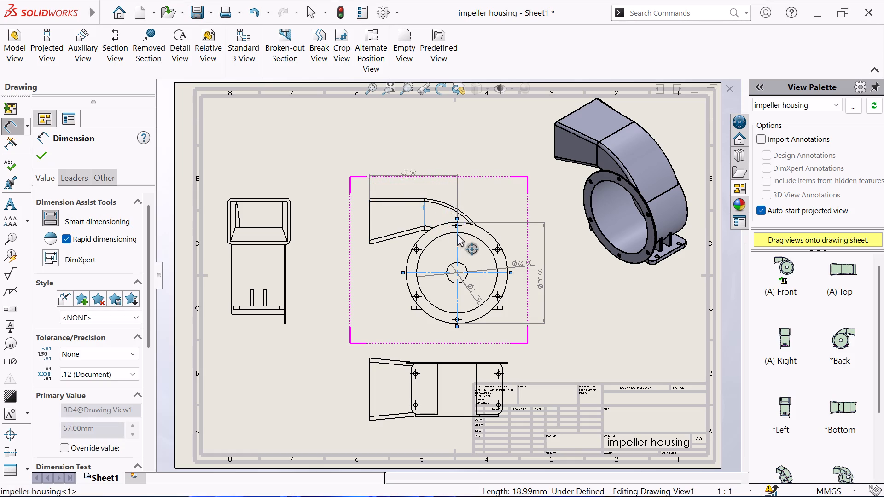
pyautogui.click(445, 196)
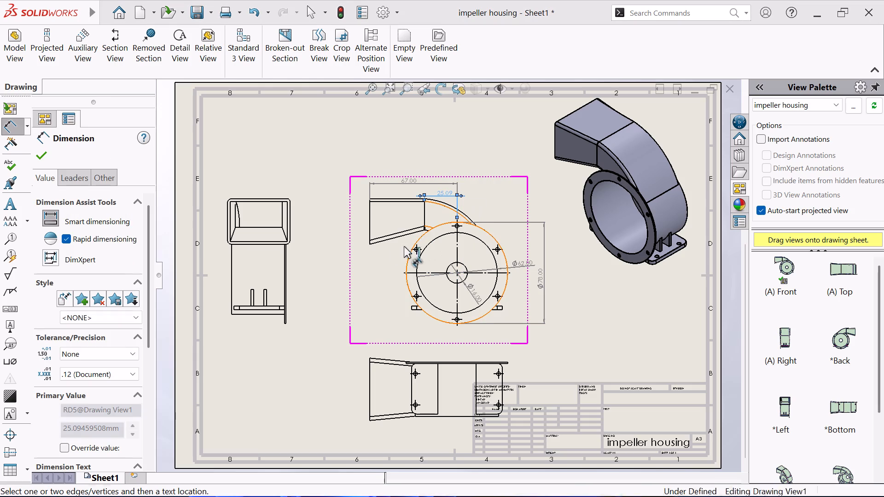
# Dimension the overall width and height of the rectangular duct mouth in the side view.
pyautogui.scroll(-1, 279, 223)
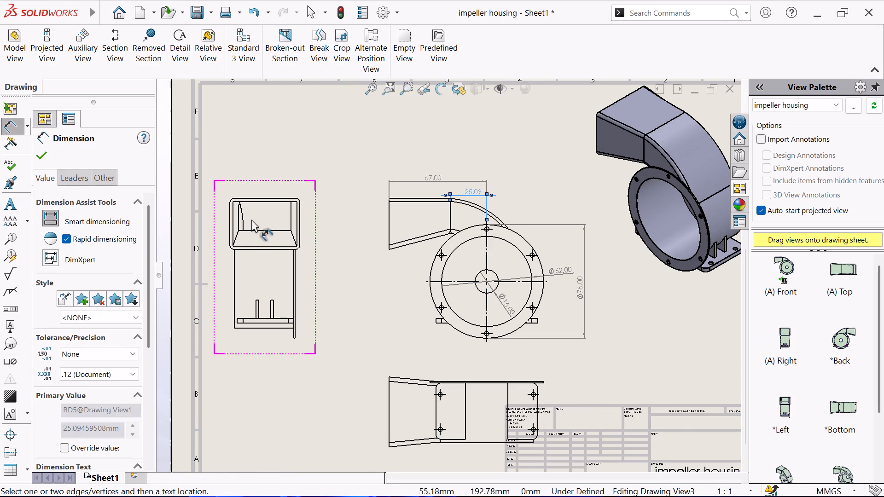
pyautogui.click(230, 215)
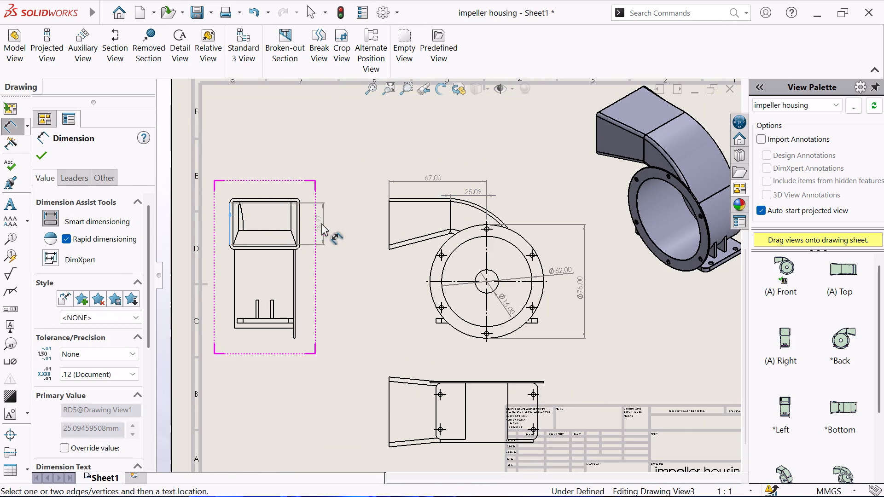
pyautogui.click(299, 210)
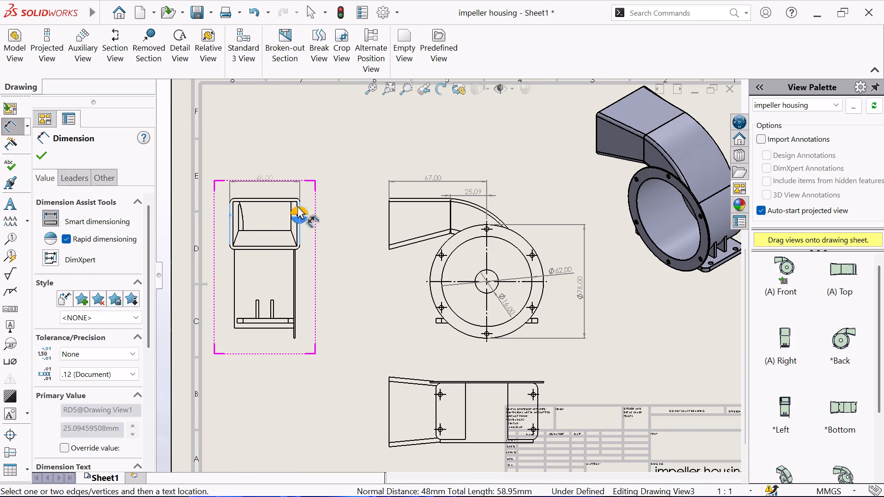
pyautogui.click(261, 190)
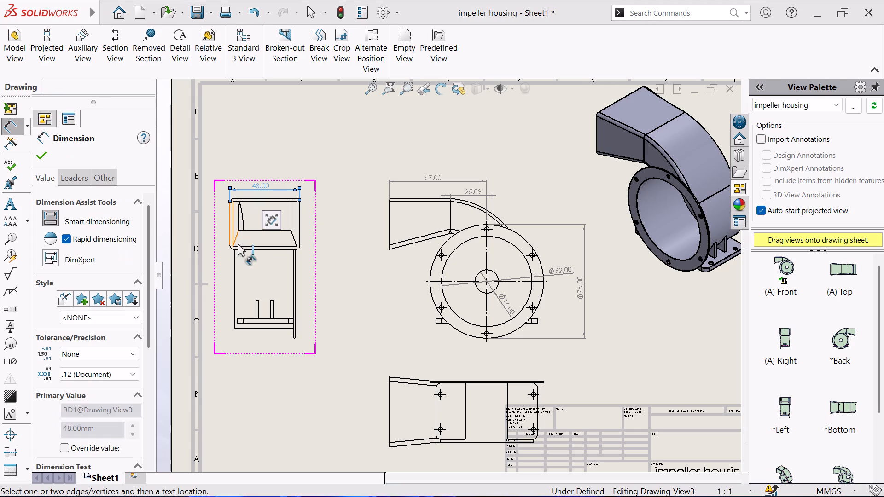
pyautogui.click(246, 248)
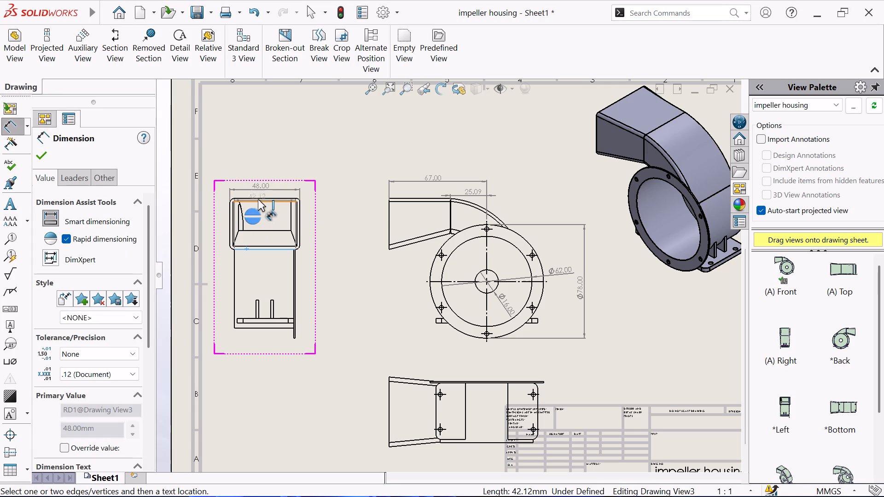
pyautogui.click(259, 199)
pyautogui.click(336, 214)
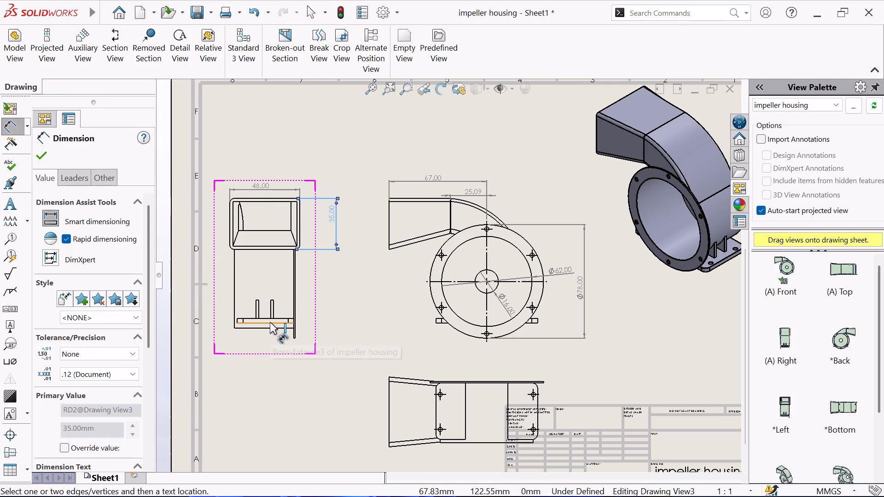
# Dimension the gap between the two base ribs and the thickness of one rib in the side view.
pyautogui.scroll(-2, 270, 335)
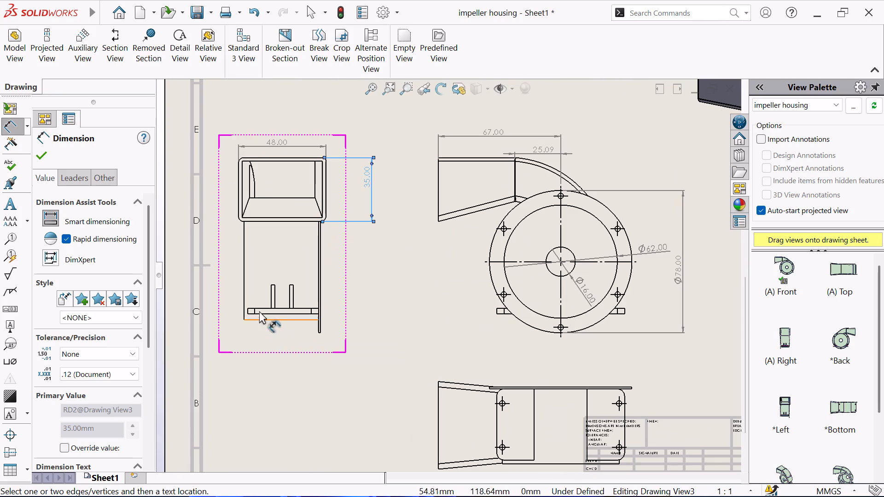
pyautogui.click(274, 297)
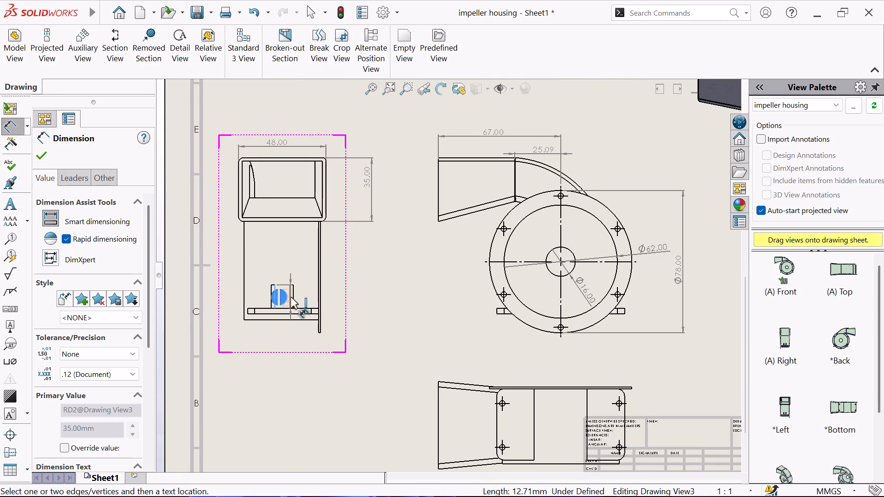
pyautogui.click(291, 296)
pyautogui.click(279, 338)
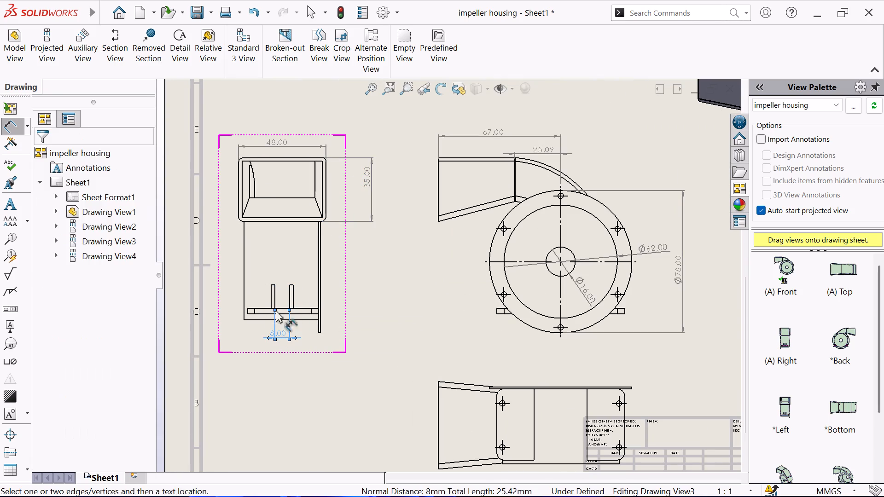
pyautogui.click(273, 286)
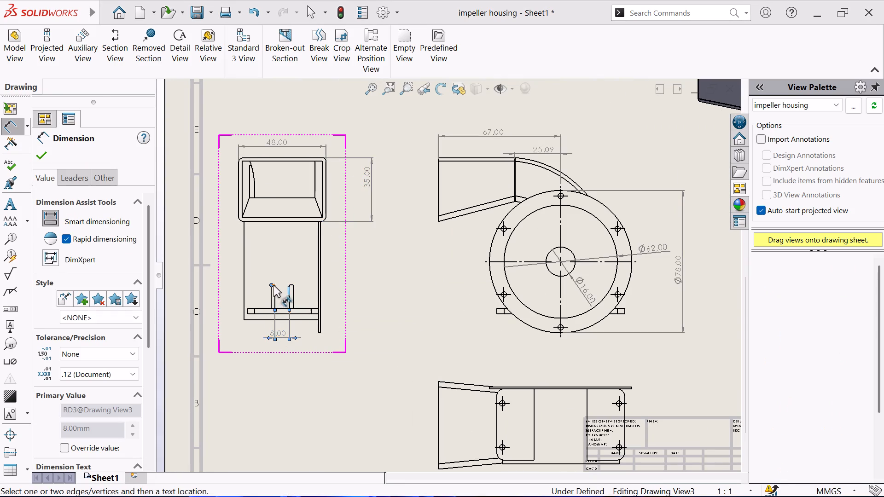
pyautogui.click(274, 286)
pyautogui.click(274, 261)
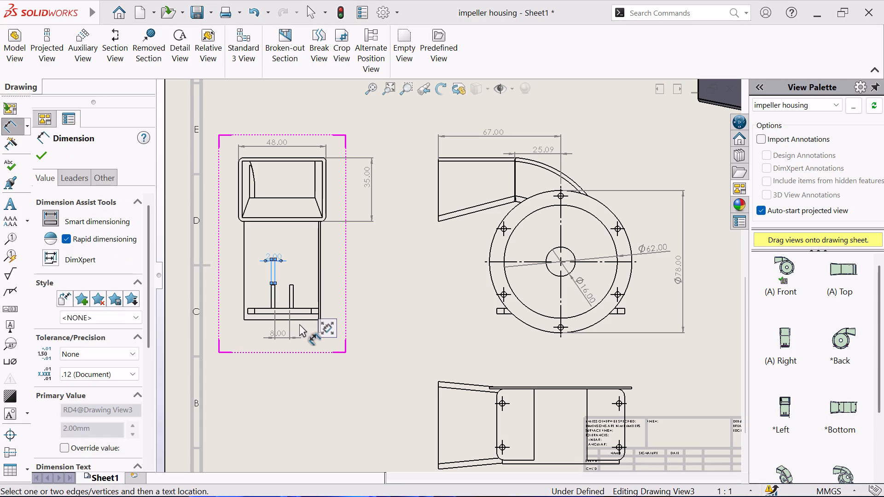
pyautogui.scroll(2, 544, 430)
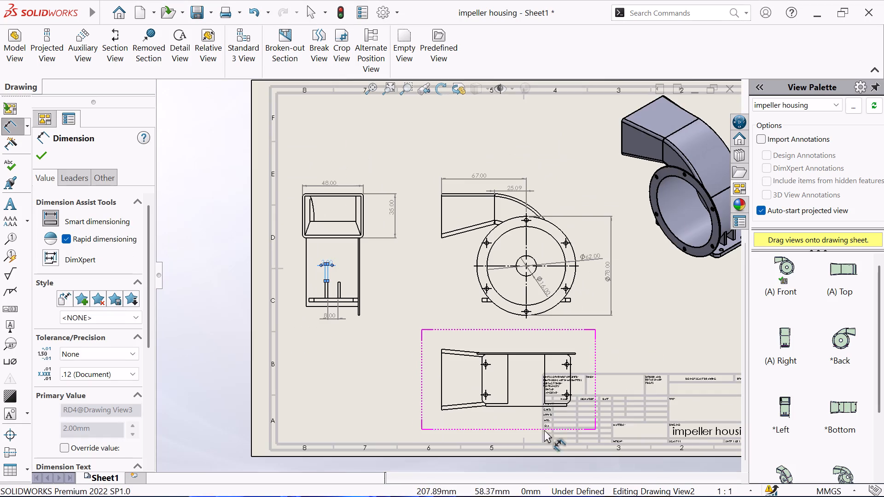
# Dimension the housing's depth between the flange edge and the opposite outer edge in the view beneath the front view.
pyautogui.scroll(-2, 542, 419)
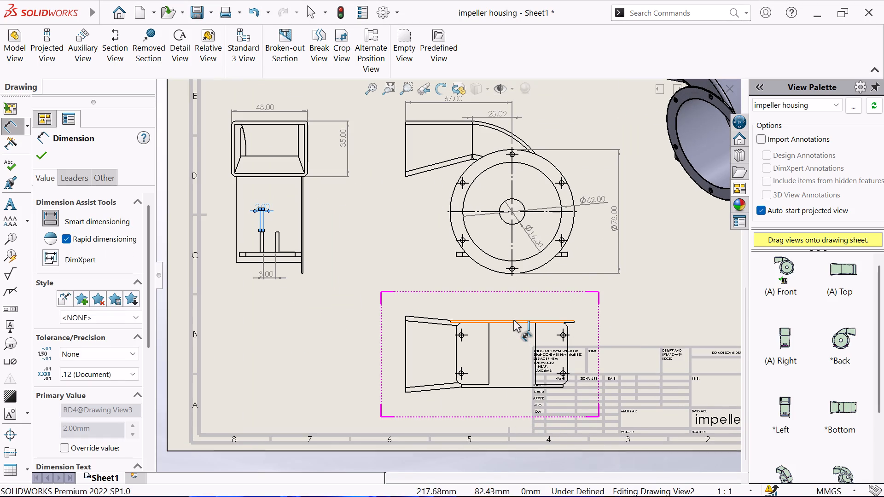
pyautogui.click(511, 323)
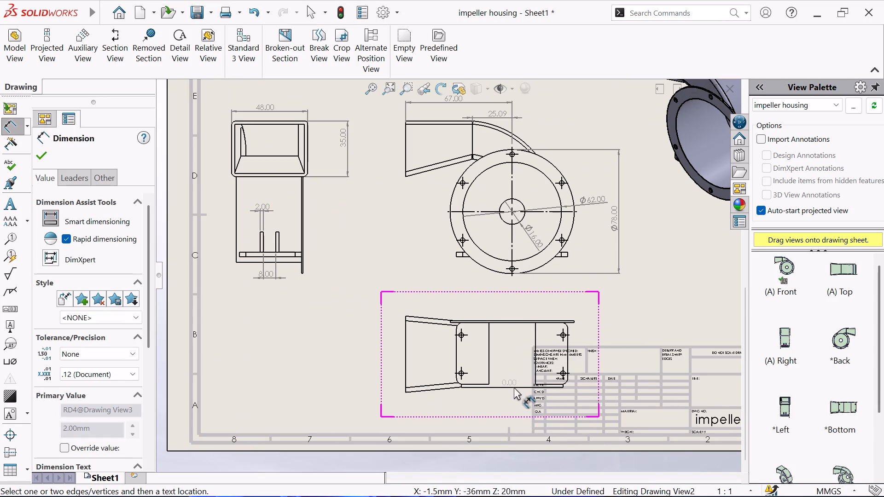
pyautogui.click(511, 388)
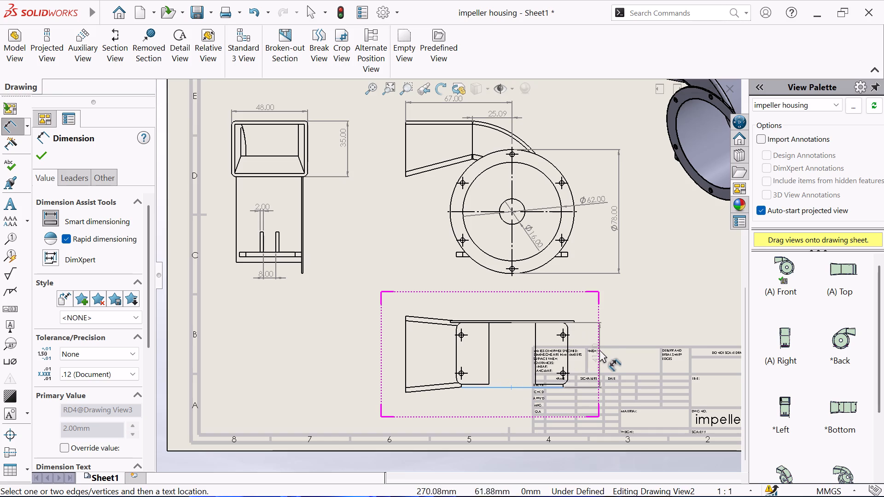
pyautogui.click(364, 352)
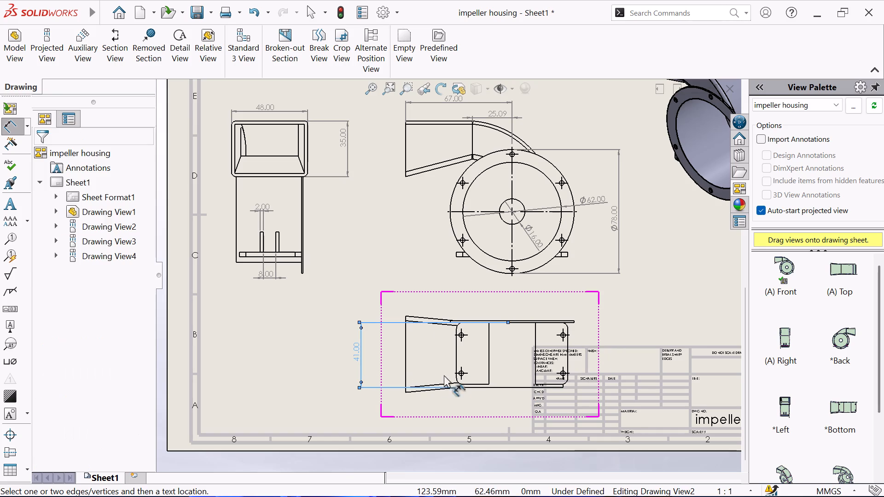
# Dimension the horizontal distances from the base plate's duct-side edge to the nearby mounting hole and to the plate's inner edge in the bottom view.
pyautogui.scroll(-1, 512, 345)
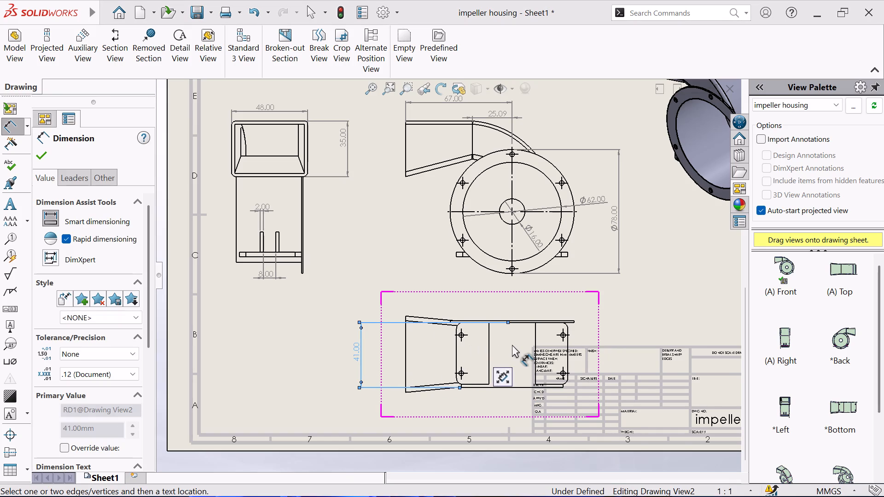
pyautogui.scroll(-1, 512, 345)
pyautogui.click(435, 344)
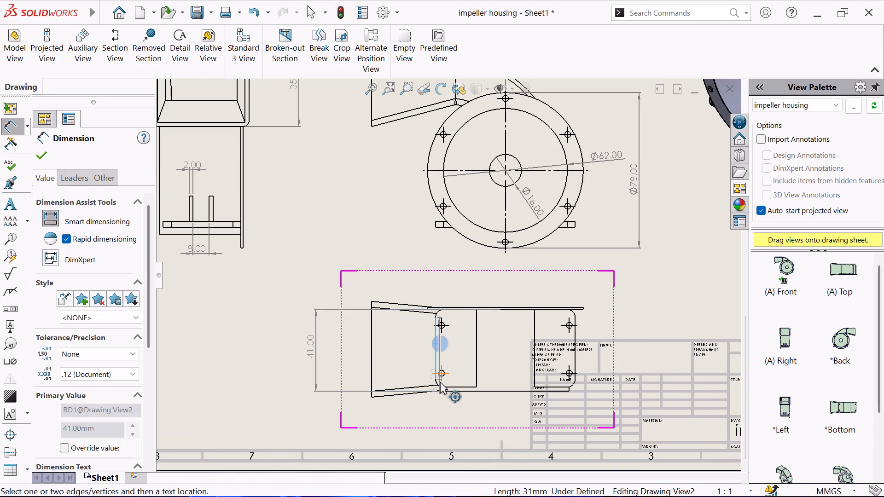
pyautogui.scroll(-3, 441, 381)
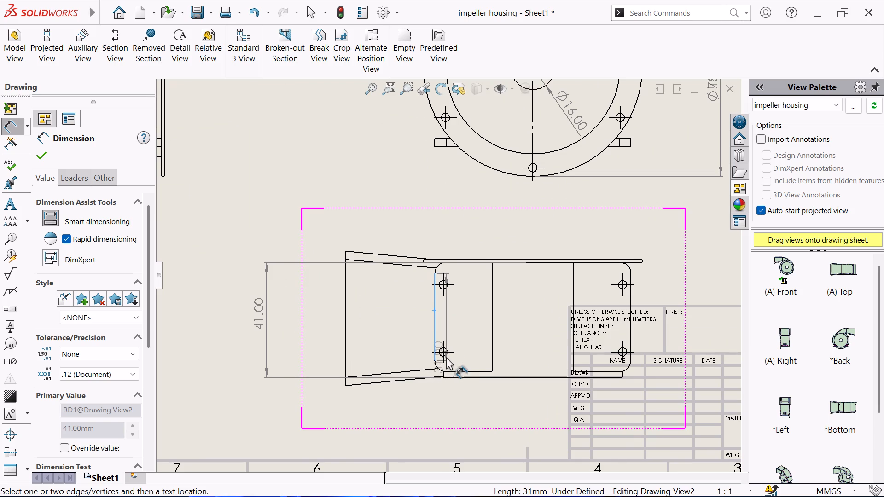
pyautogui.click(447, 356)
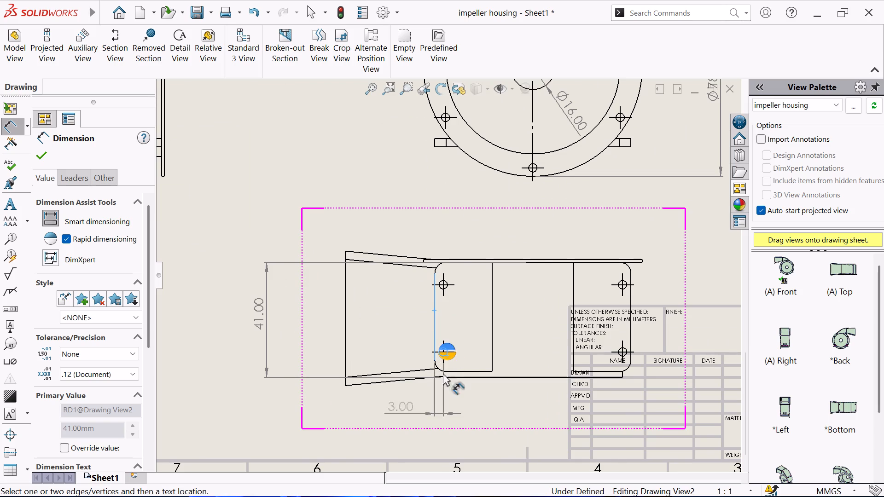
pyautogui.click(439, 395)
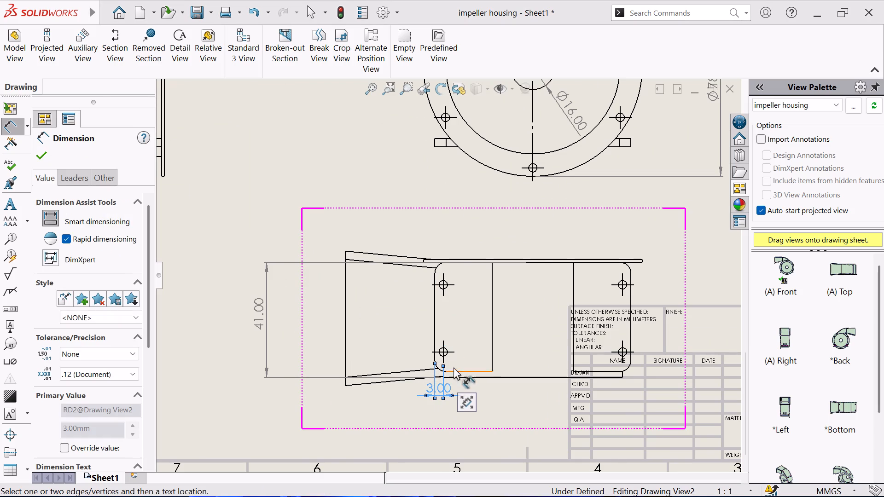
pyautogui.click(434, 315)
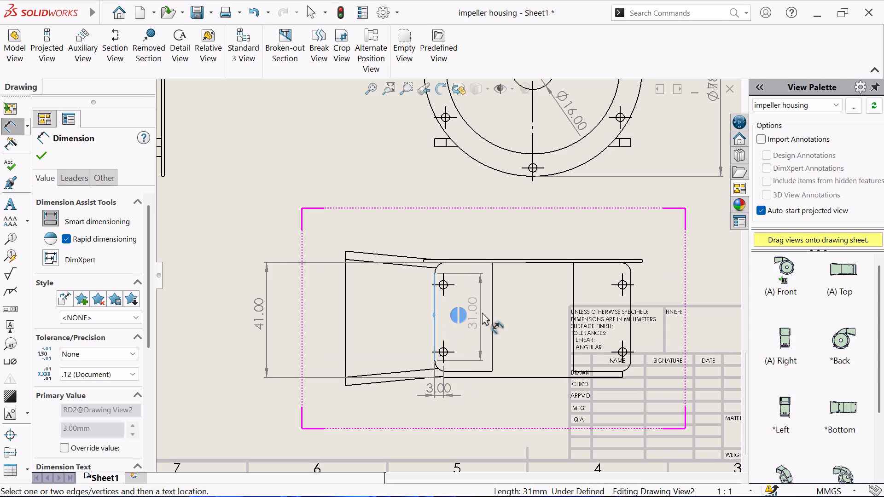
pyautogui.click(491, 301)
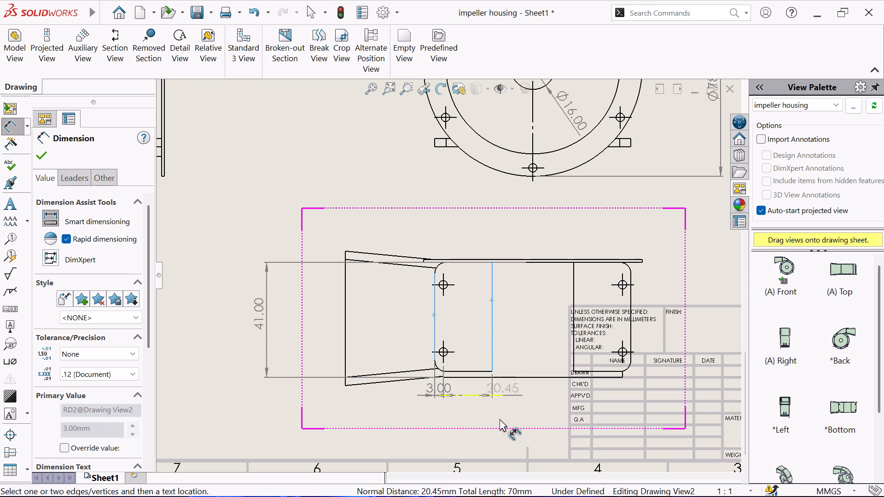
pyautogui.click(469, 417)
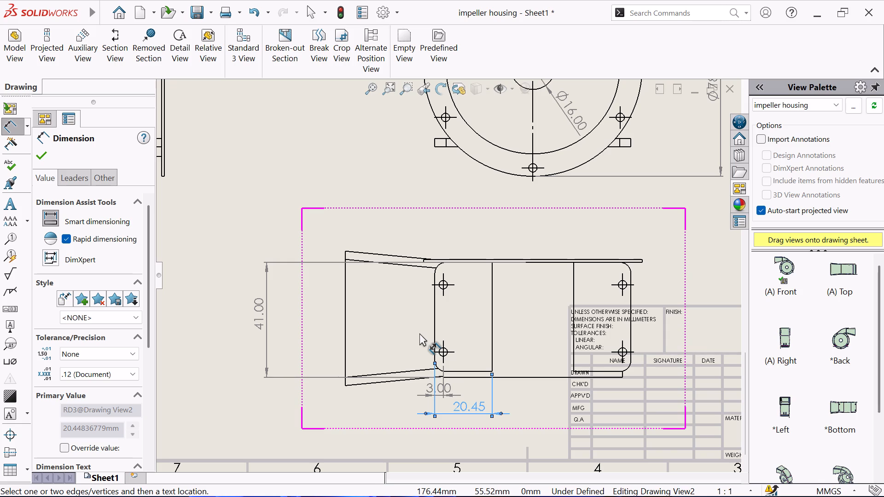
# Dimension the horizontal distance from the housing's vertical centreline to the base plate's outer end in the front view.
pyautogui.scroll(2, 482, 290)
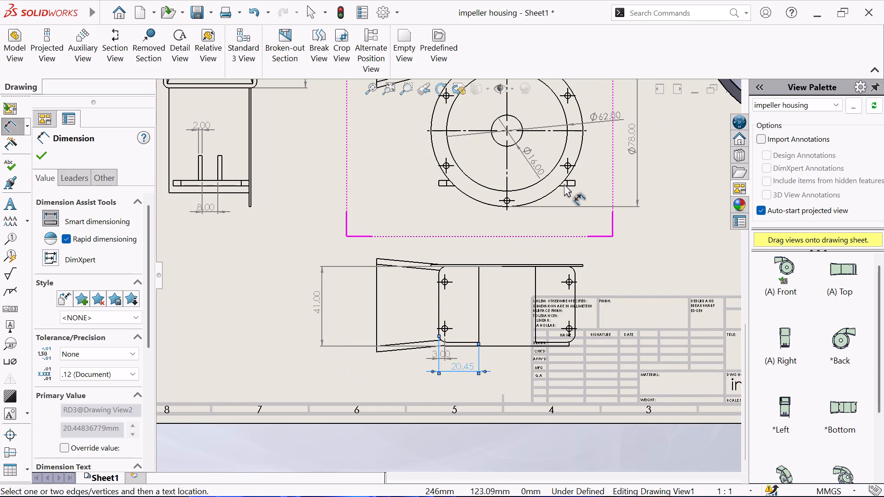
pyautogui.scroll(-1, 571, 182)
pyautogui.click(494, 162)
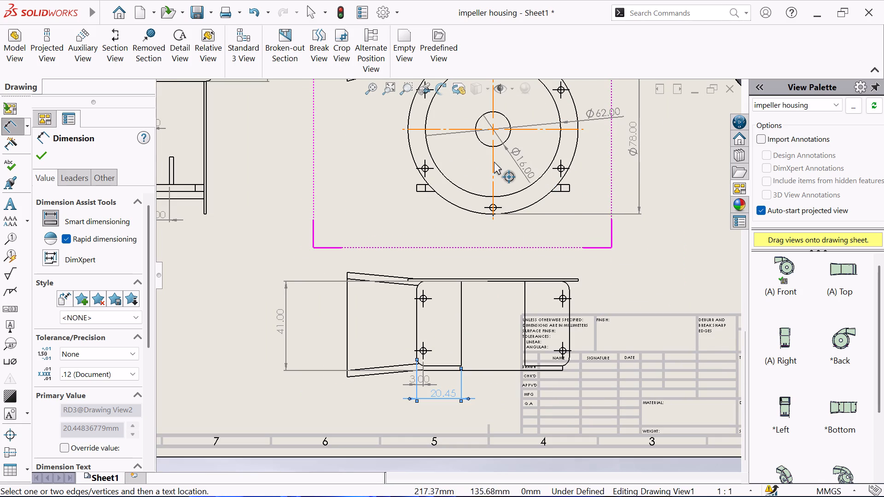
pyautogui.click(570, 186)
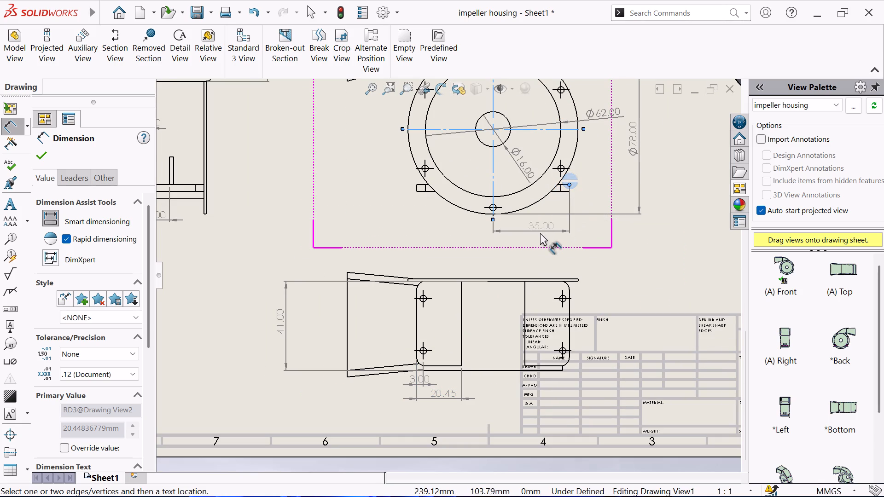
pyautogui.click(535, 233)
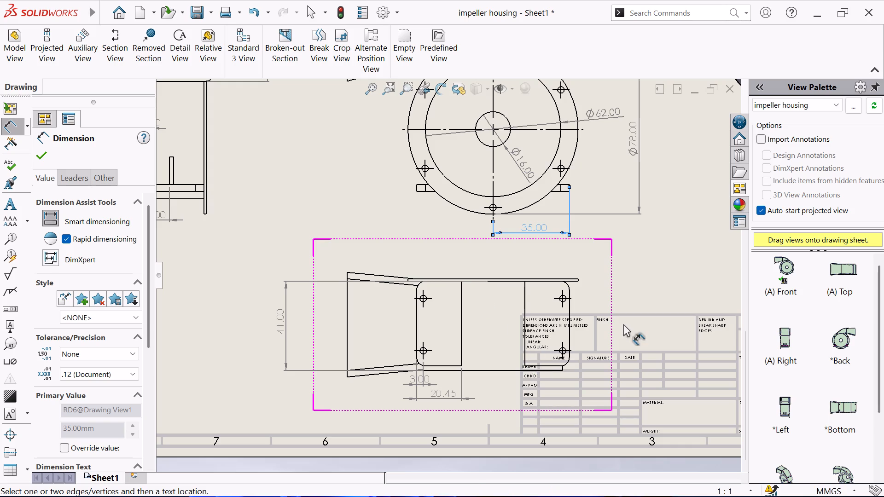
# Dimension the diameter of one small flange bolt hole in the front view.
pyautogui.scroll(3, 512, 266)
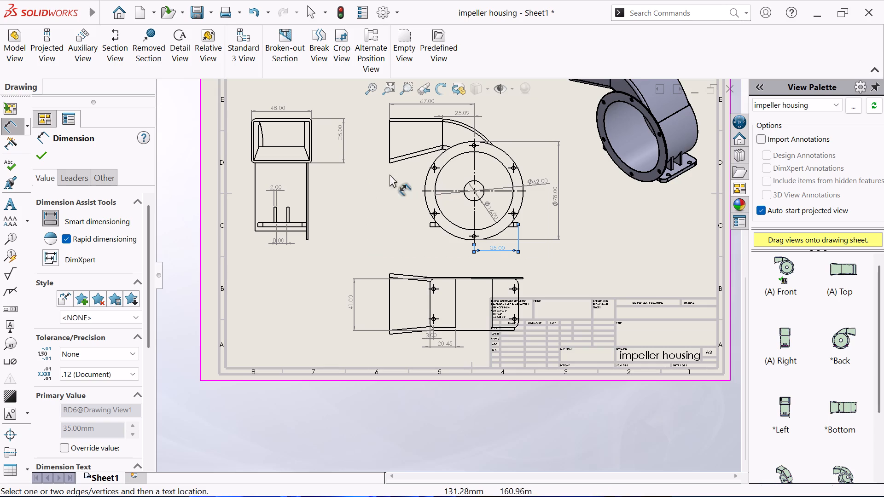
pyautogui.scroll(-3, 505, 165)
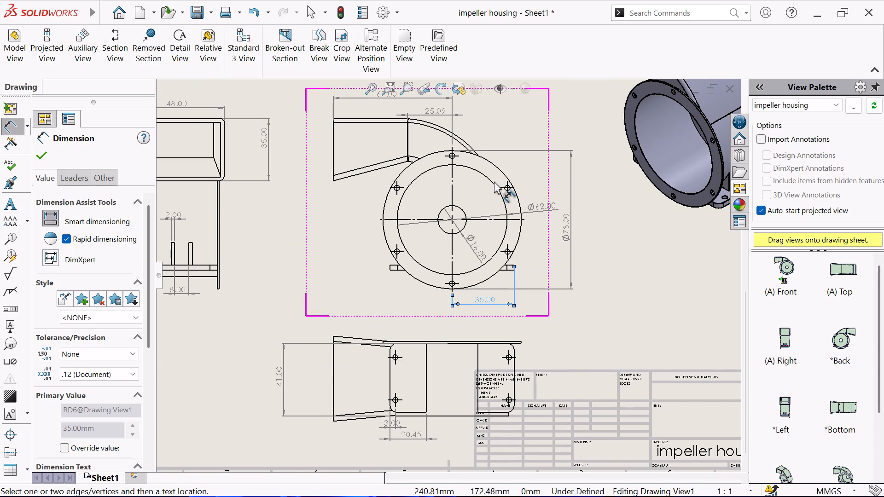
pyautogui.scroll(-5, 493, 183)
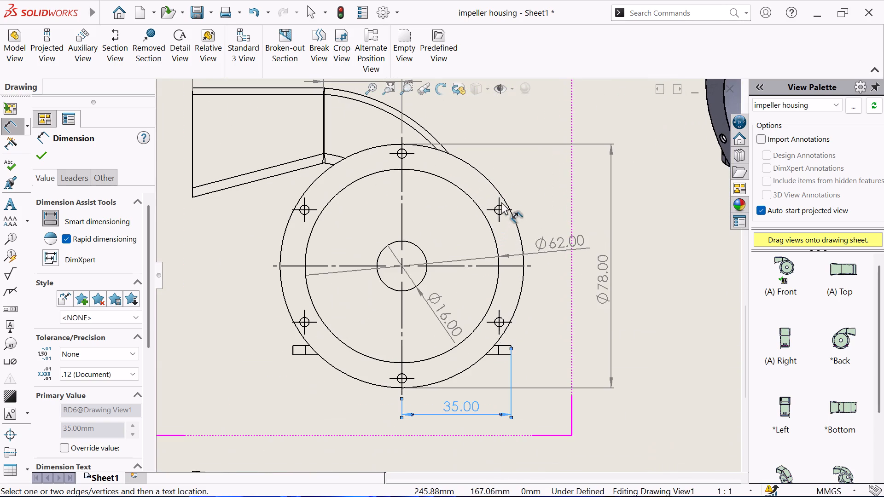
pyautogui.click(502, 212)
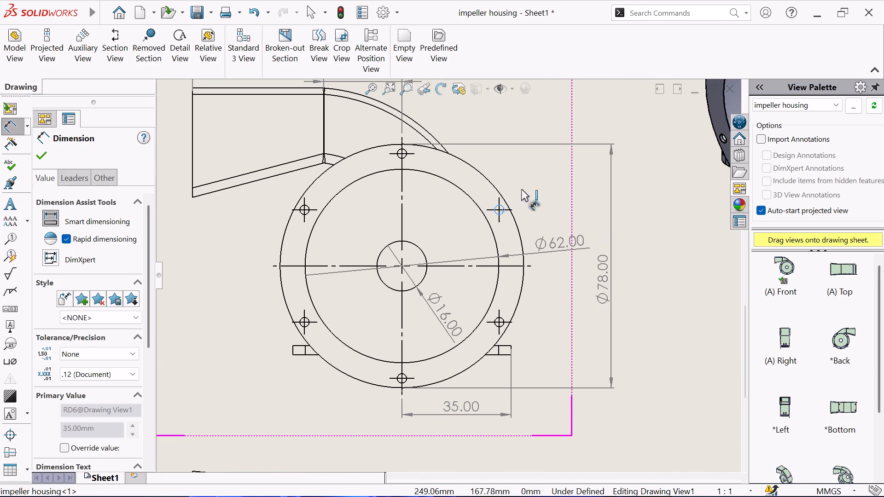
pyautogui.click(533, 175)
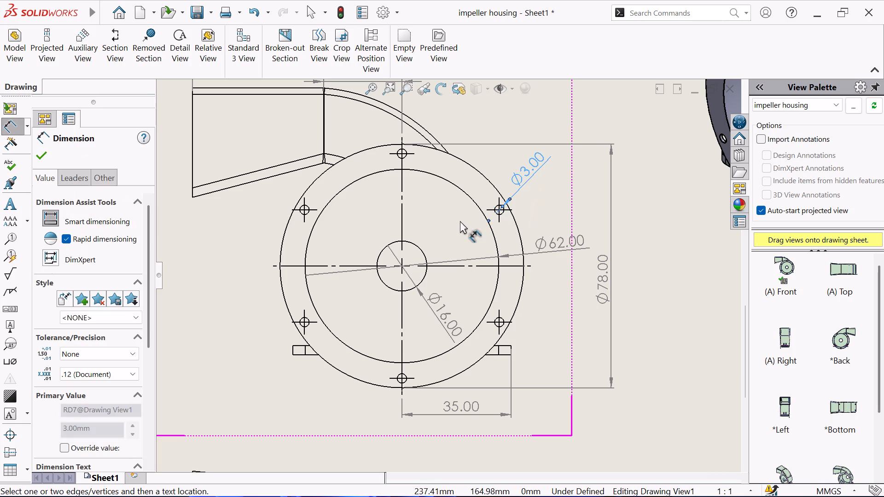
# Dimension the overall width of the base plate between its two outer ends in the front view.
pyautogui.scroll(2, 459, 220)
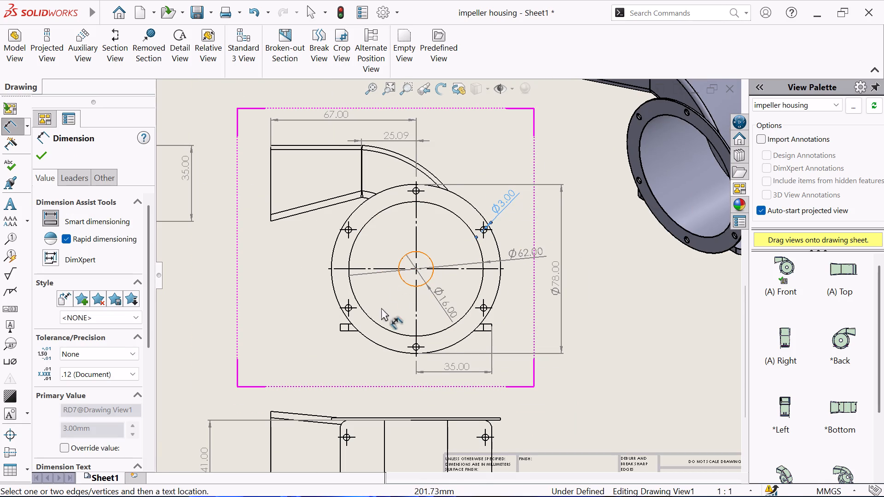
pyautogui.click(340, 329)
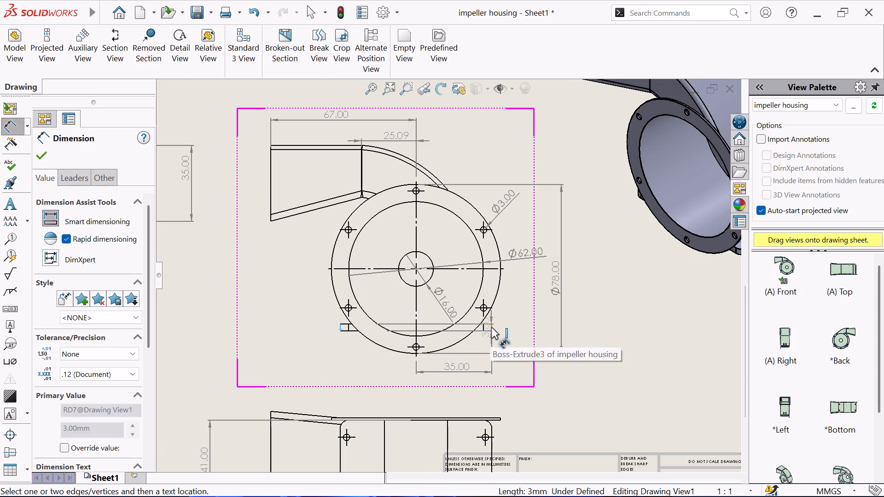
pyautogui.click(491, 327)
pyautogui.click(396, 373)
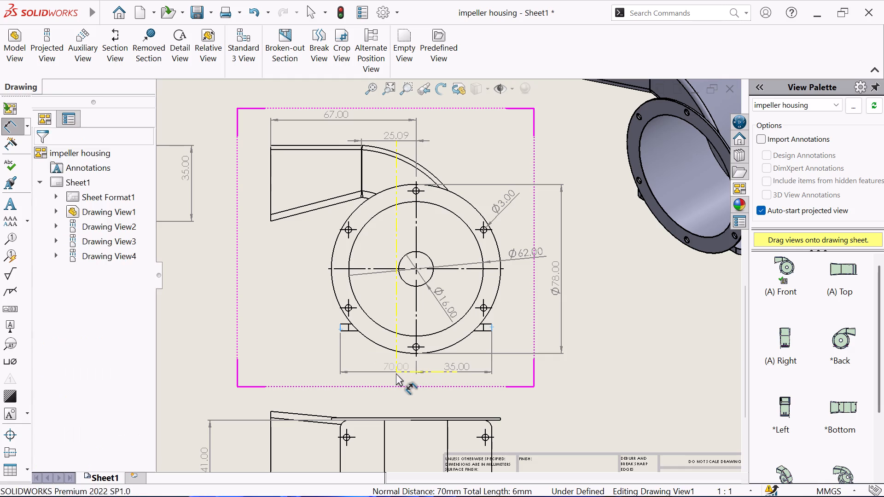
pyautogui.scroll(2, 465, 315)
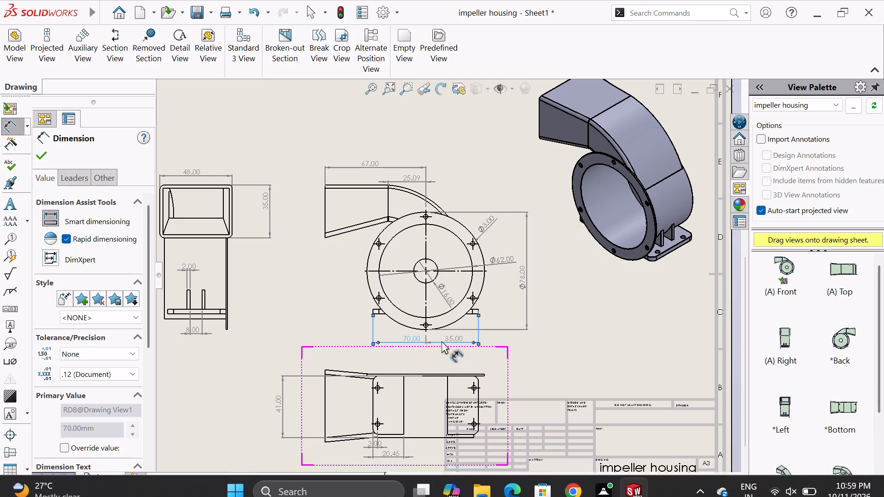
pyautogui.scroll(2, 442, 341)
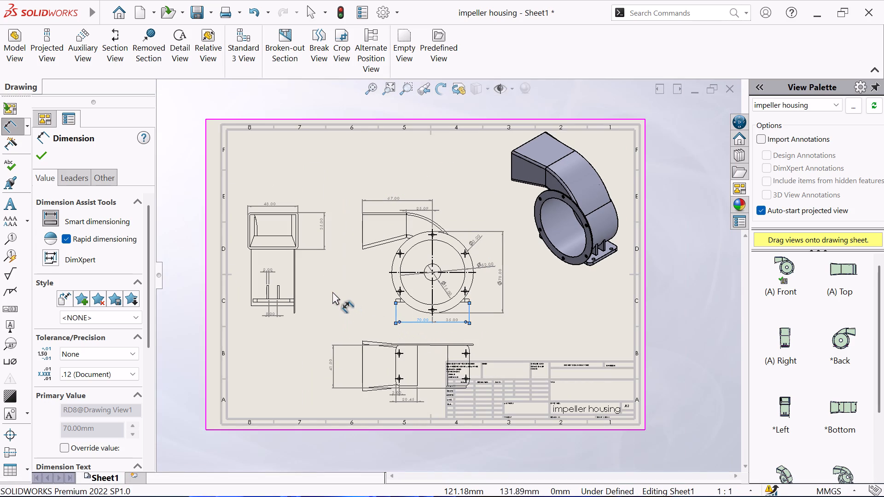
pyautogui.rightClick(332, 292)
pyautogui.moveTo(380, 347); pyautogui.dragTo(380, 353)
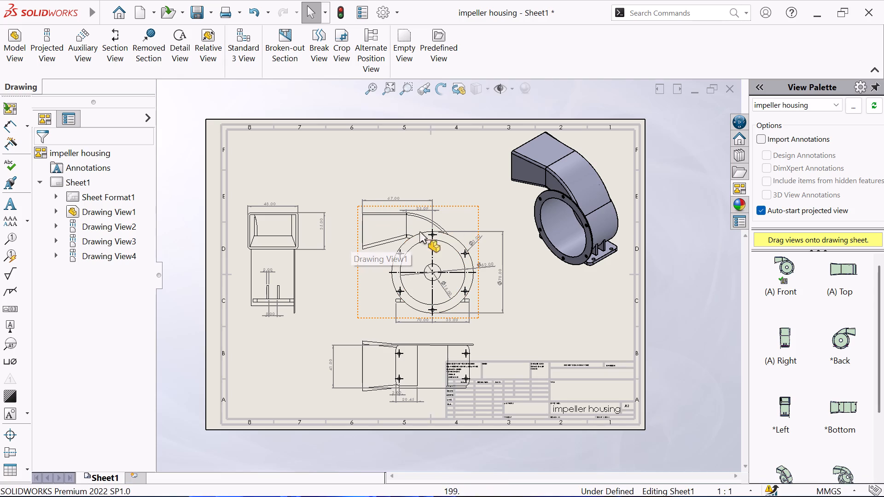
# Save the drawing as "impeller housing draftting" in the SOLIDWORKS Drawing format, with the whole sheet fitted in view.
pyautogui.scroll(1, 479, 196)
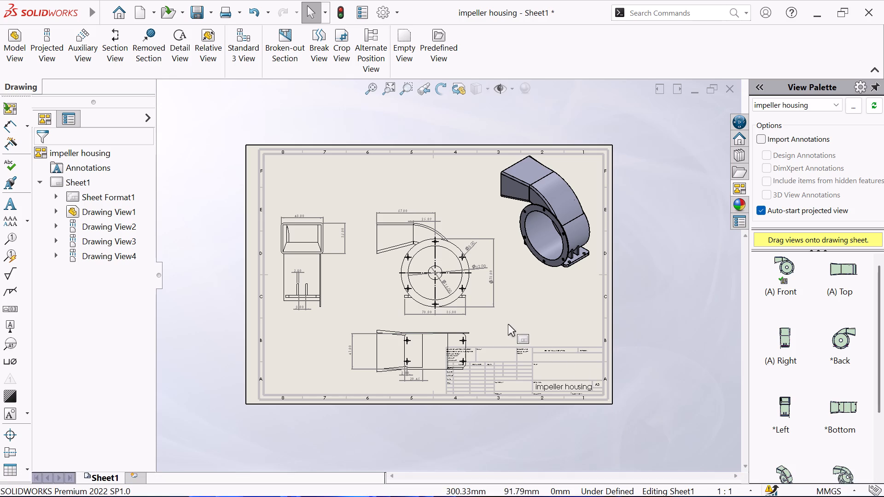
pyautogui.scroll(1, 506, 323)
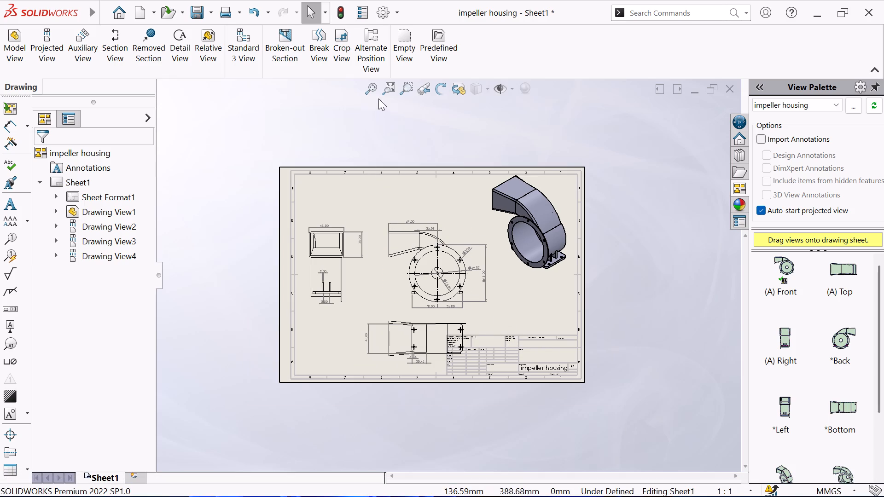
pyautogui.click(373, 84)
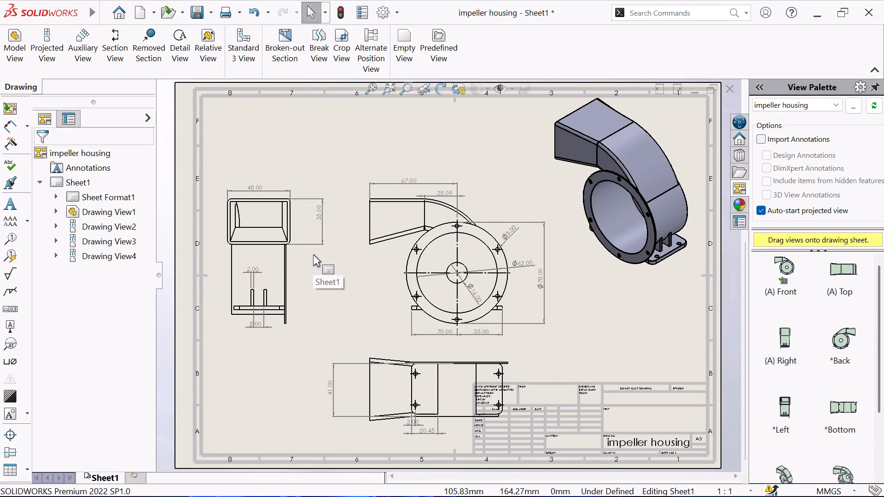
pyautogui.hotkey('ctrl', 's')
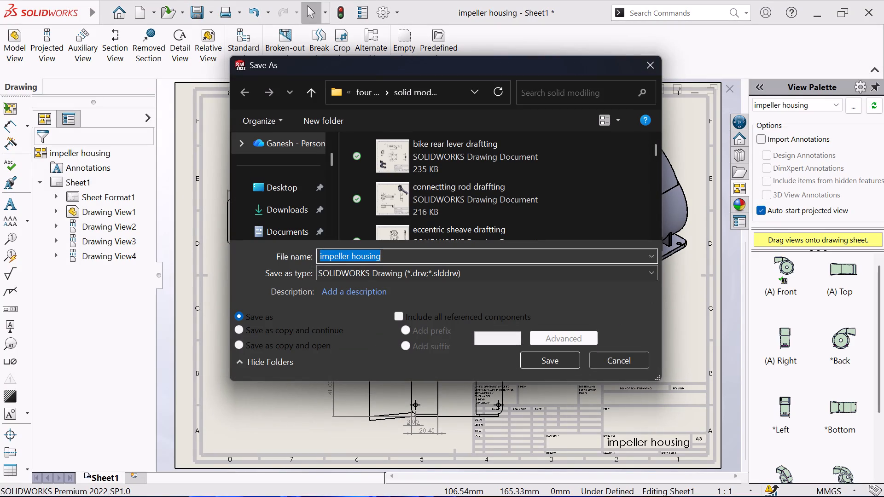
pyautogui.click(399, 258)
pyautogui.press('space')
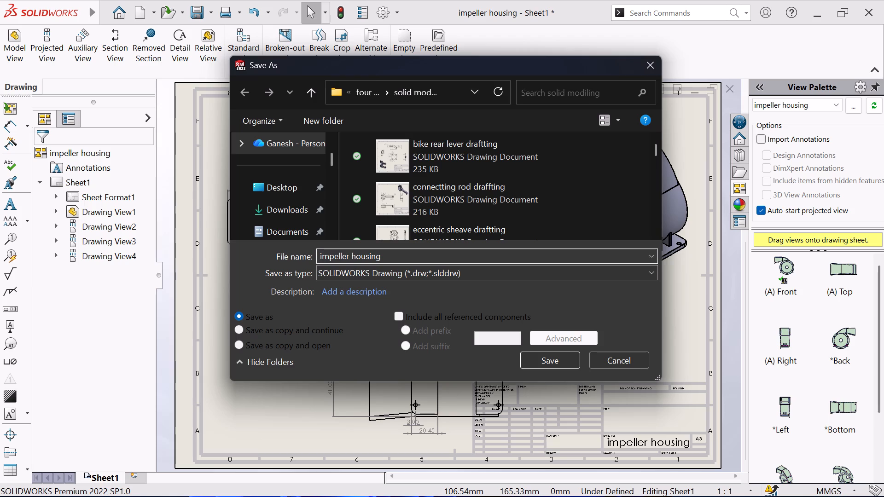
pyautogui.write('de')
pyautogui.press('BackSpace')
pyautogui.write('ra')
pyautogui.press('f')
pyautogui.write('tting')
pyautogui.click(543, 360)
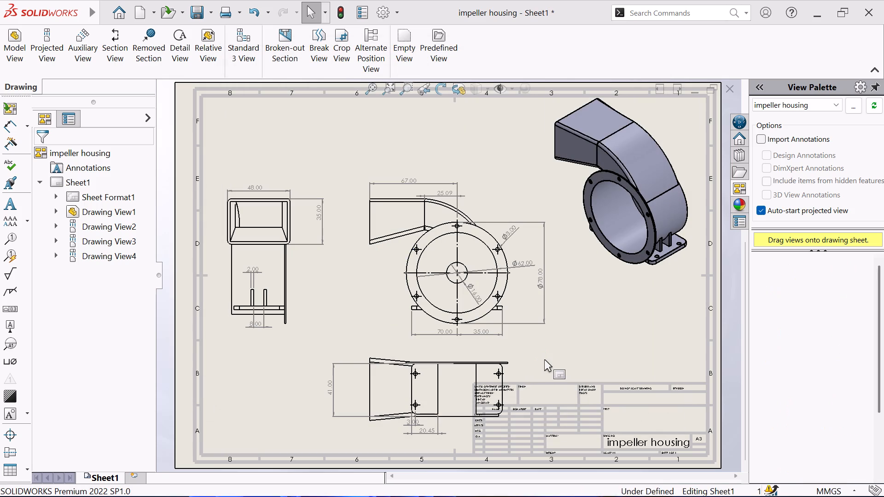